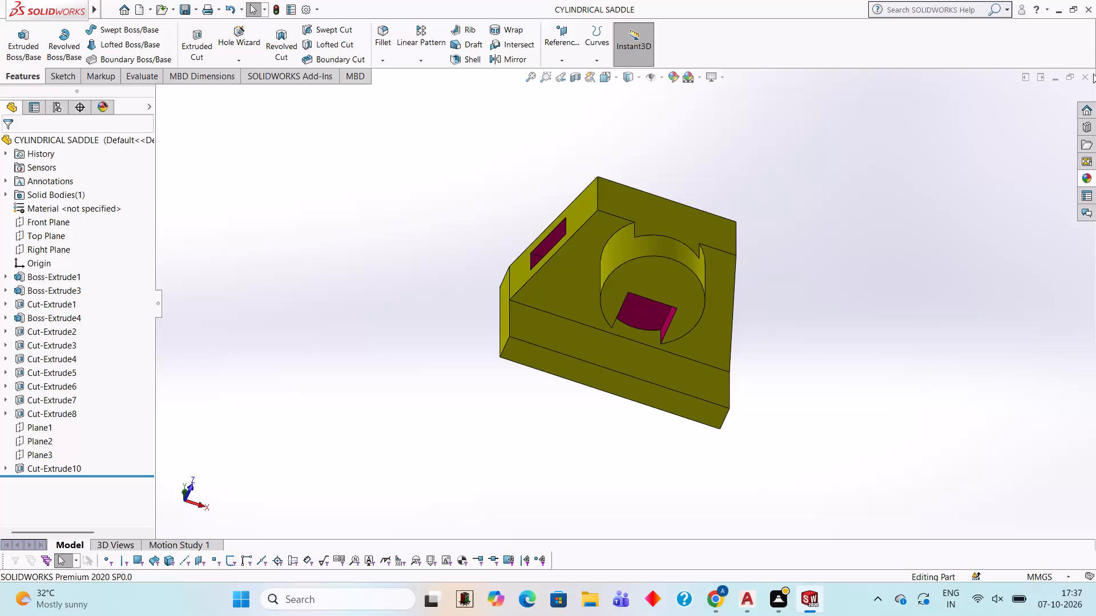
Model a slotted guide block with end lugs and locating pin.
Close the CYLINDRICAL SADDLE part document.
left_click(1093, 74)
left_click(1089, 74)
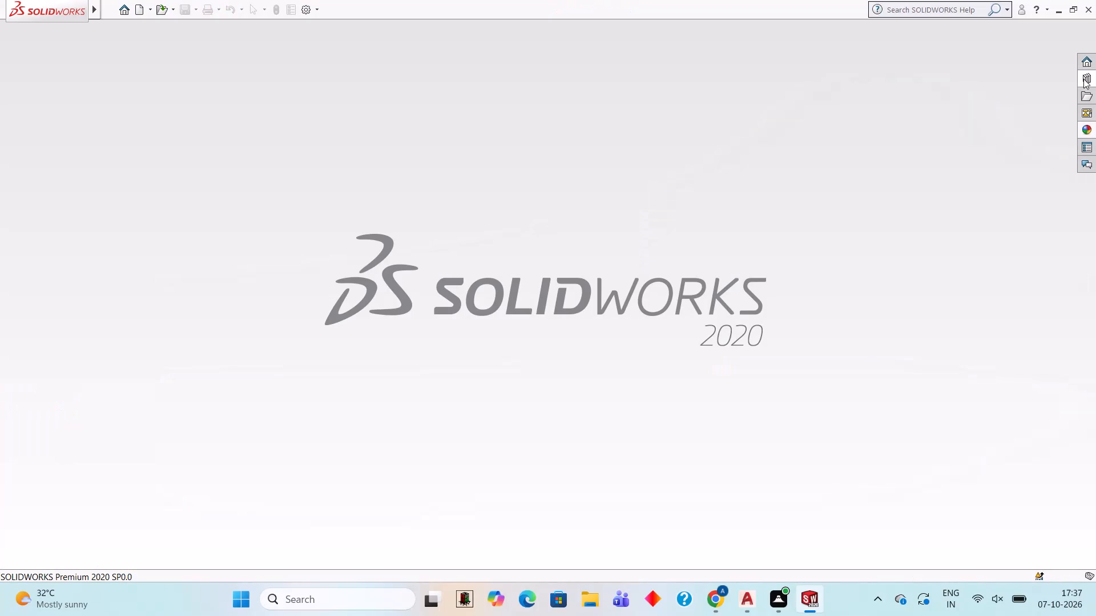
Create a new part document and start a sketch on its Front Plane.
left_click(143, 15)
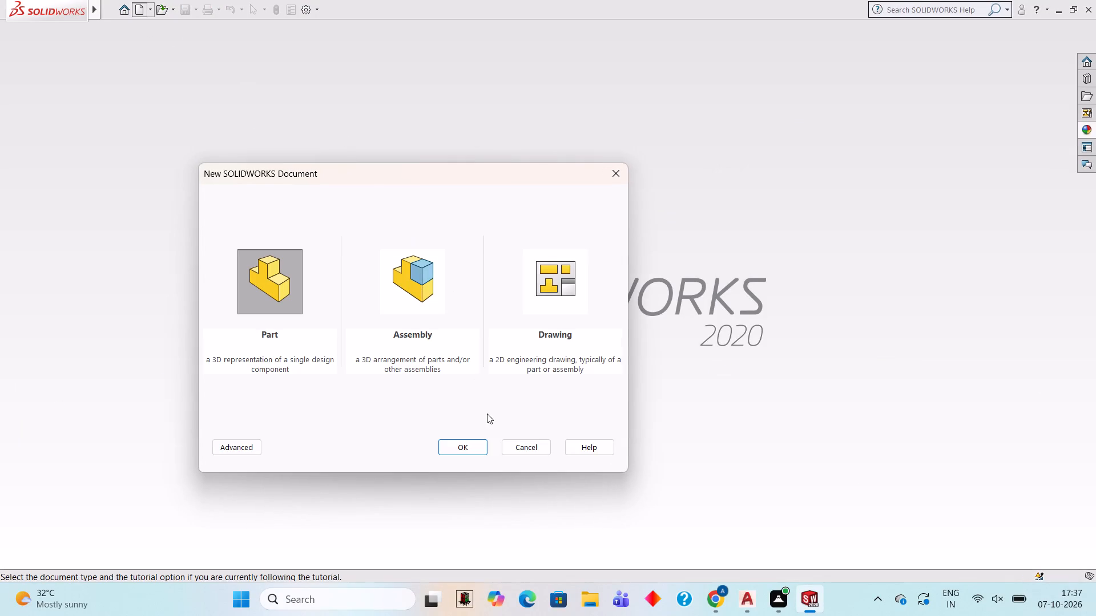
left_click(459, 445)
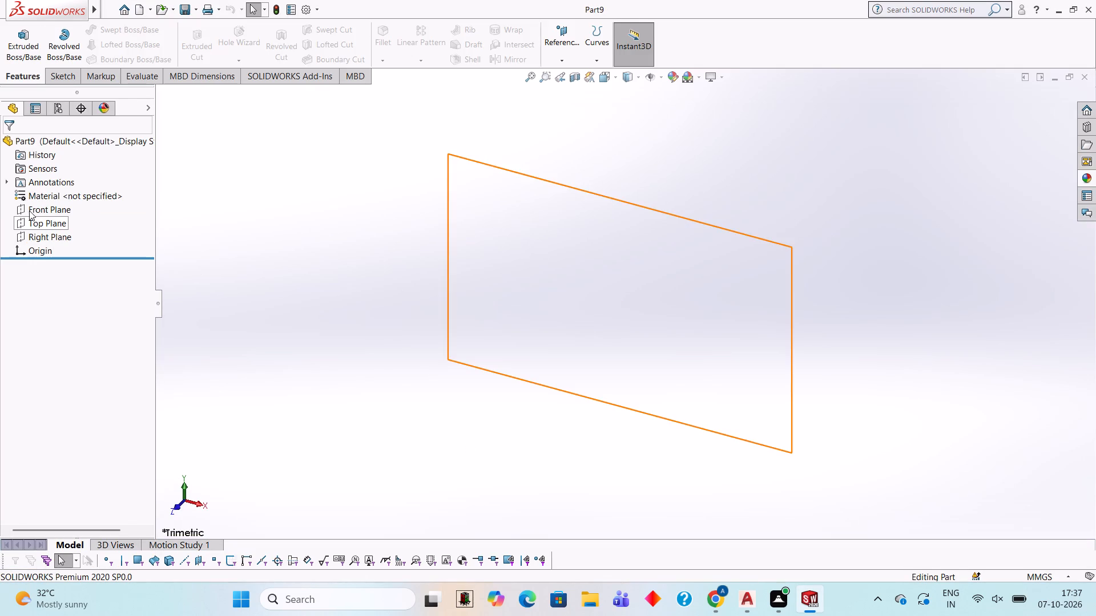
left_click(47, 206)
left_click(61, 181)
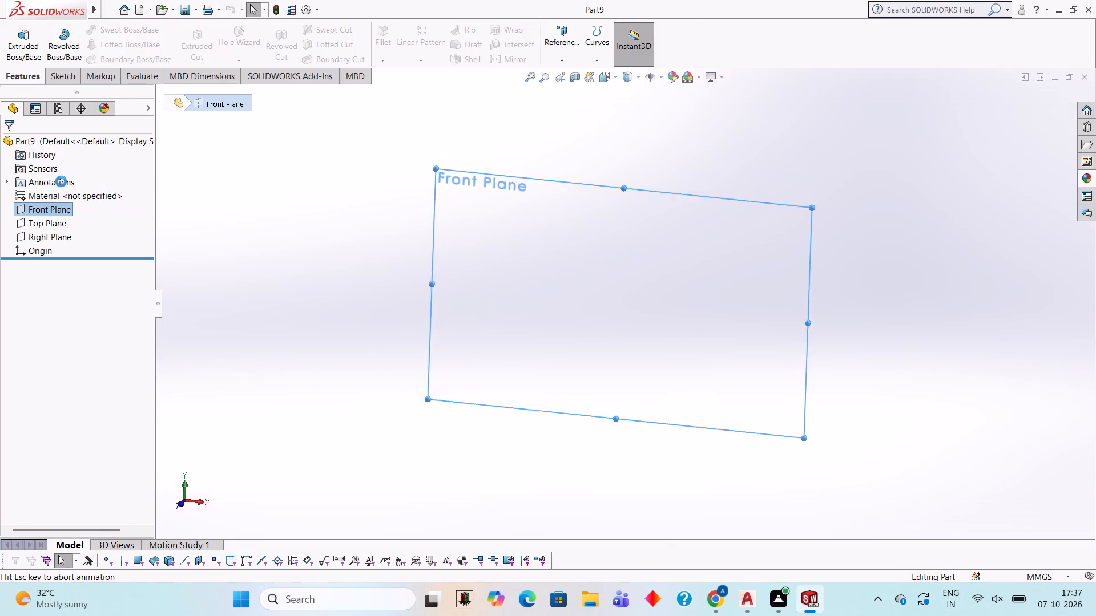
left_click(556, 261)
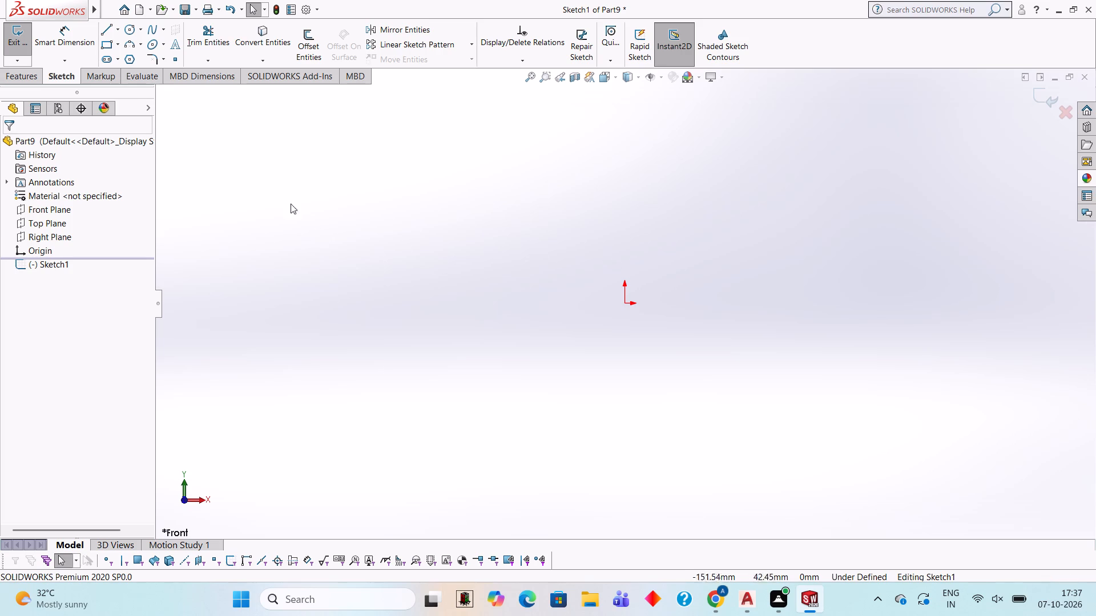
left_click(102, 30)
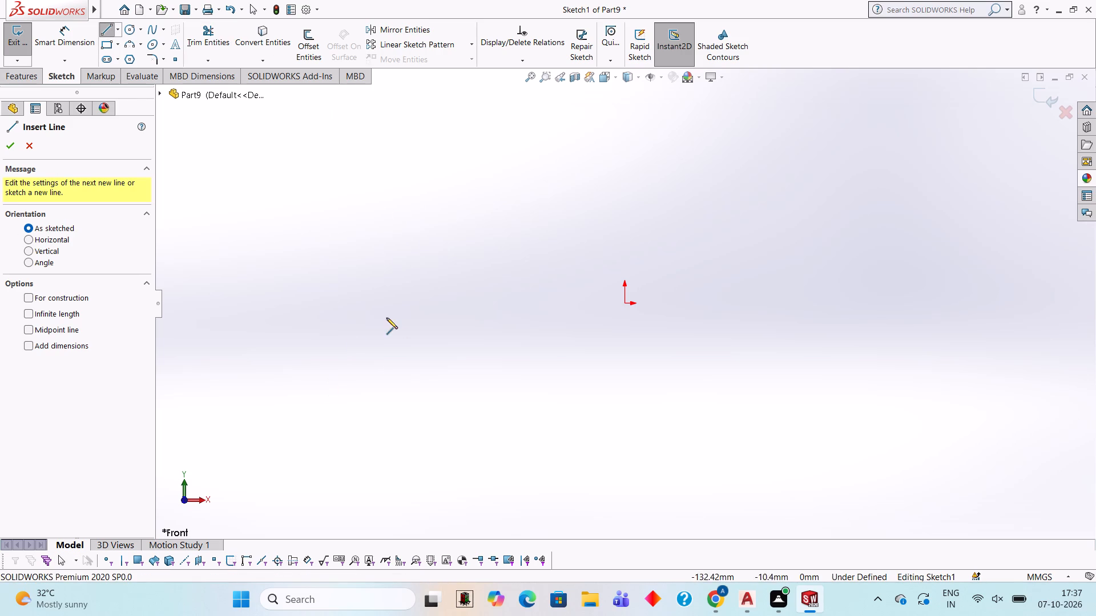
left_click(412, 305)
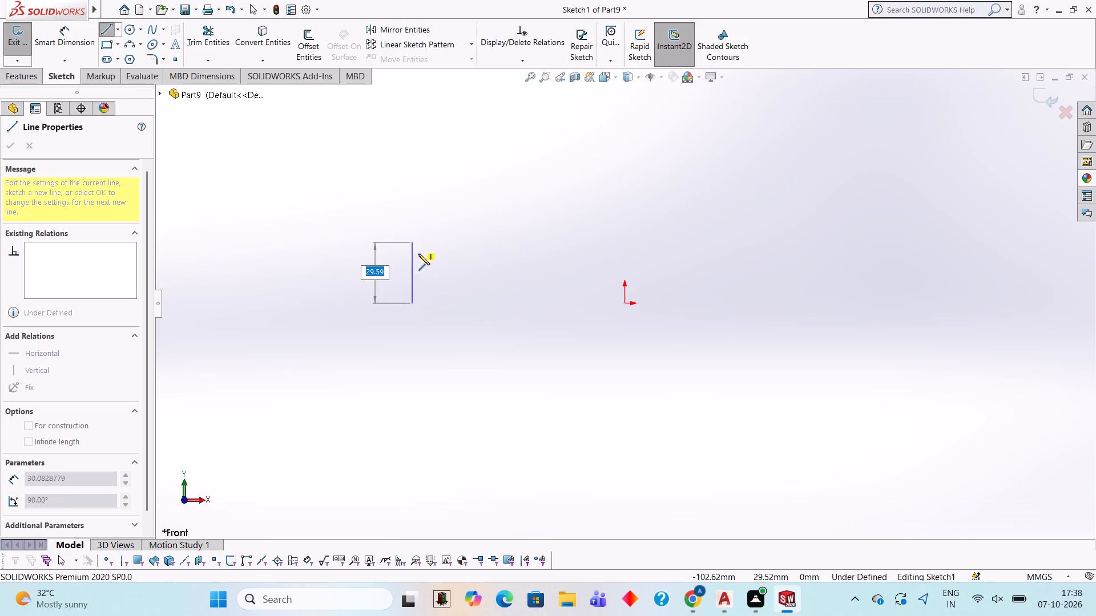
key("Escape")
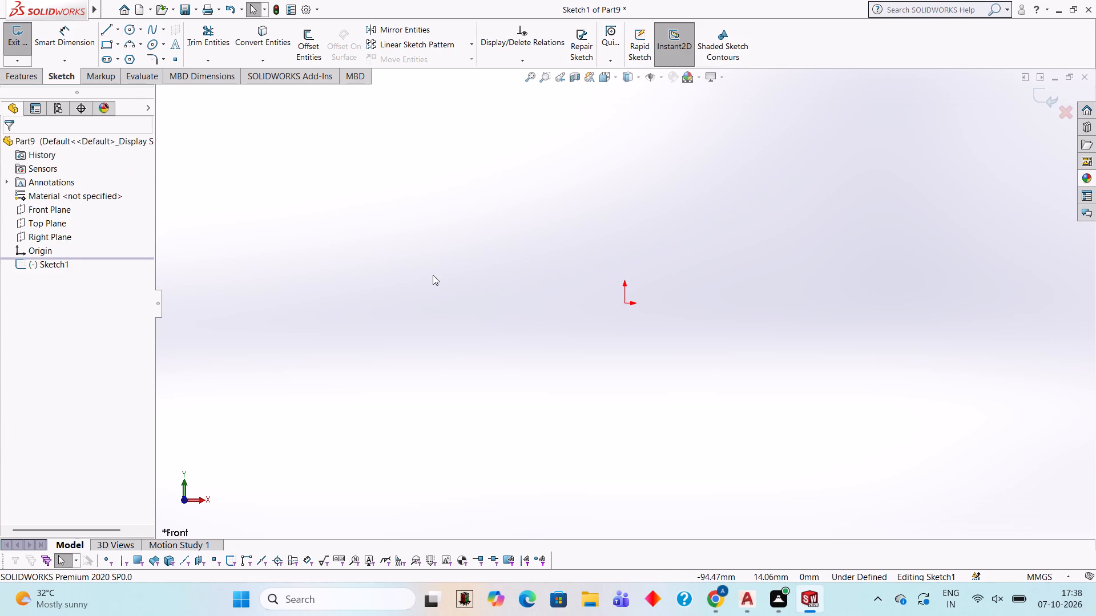
Sketch a 63 mm horizontal line rightward from the origin and a 10 mm vertical line down from its far end.
left_click(108, 32)
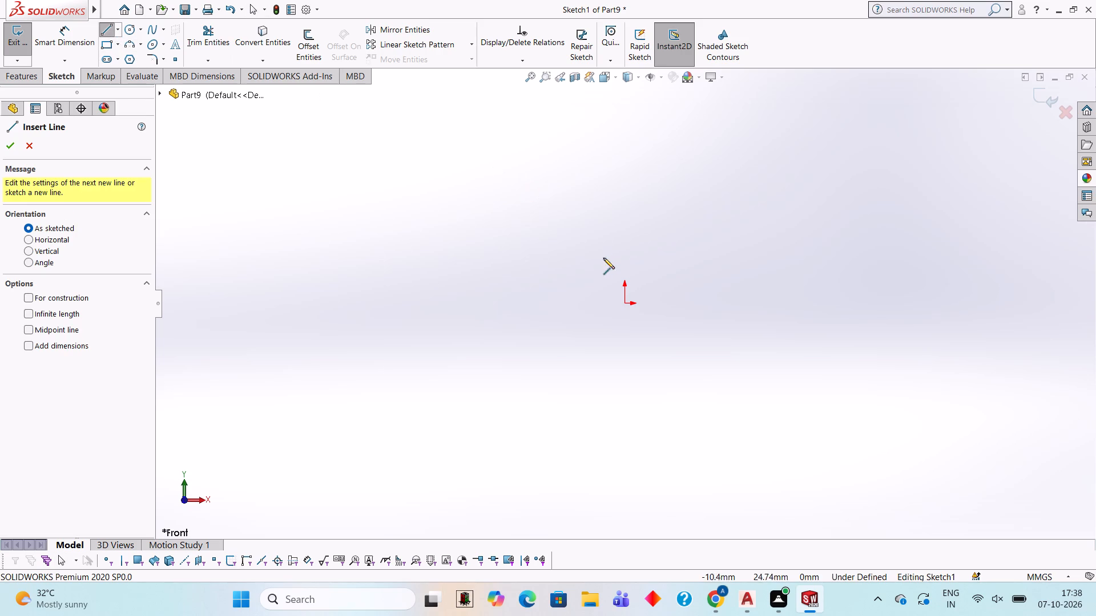
left_click(624, 303)
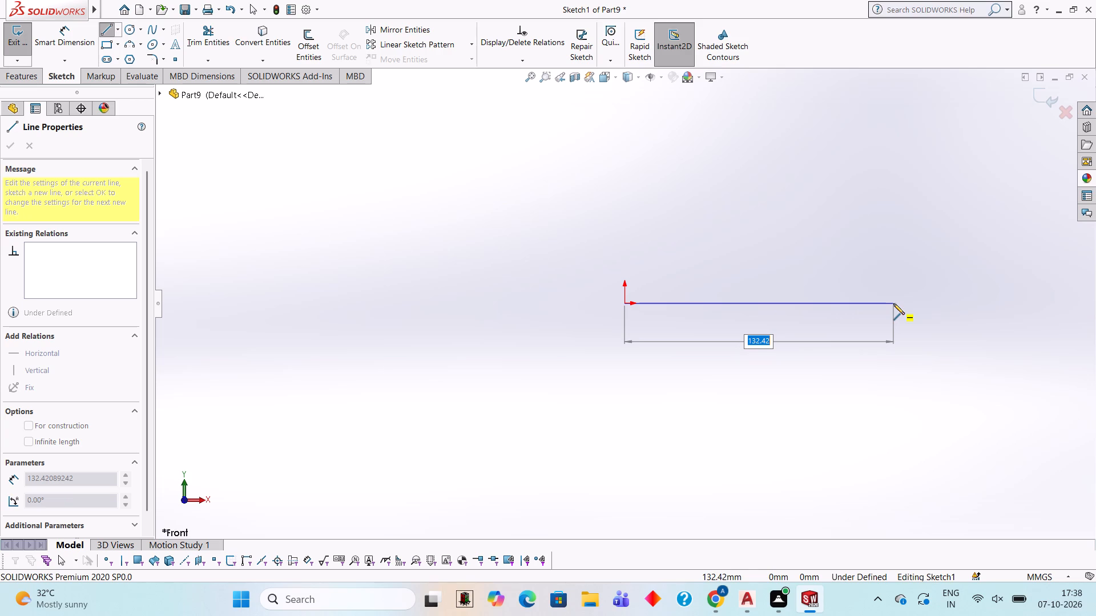
type("63")
key("Return")
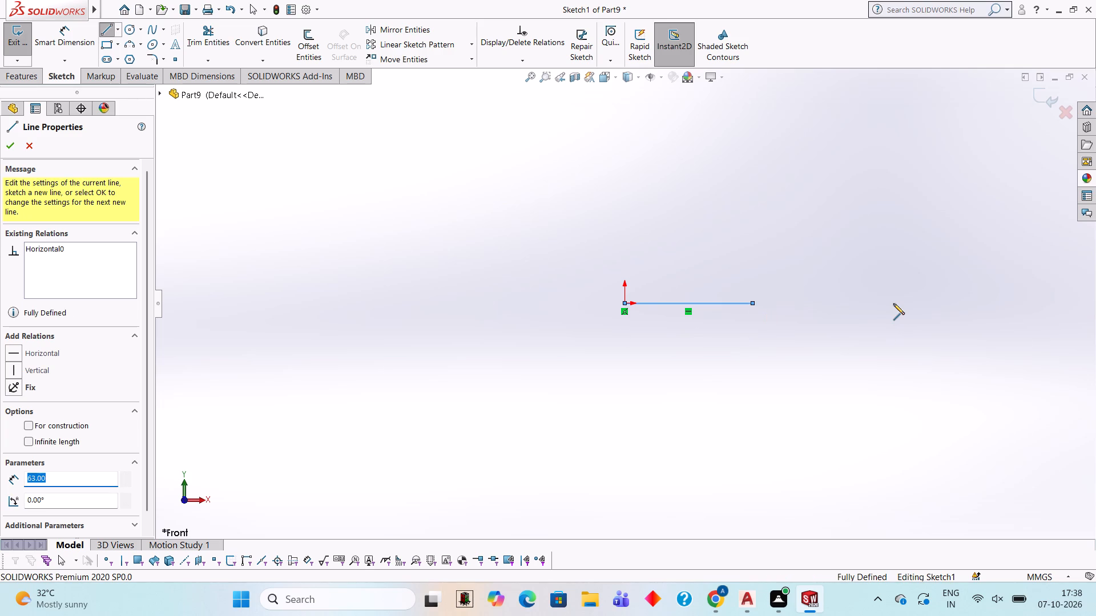
scroll(808, 261, "down", 1)
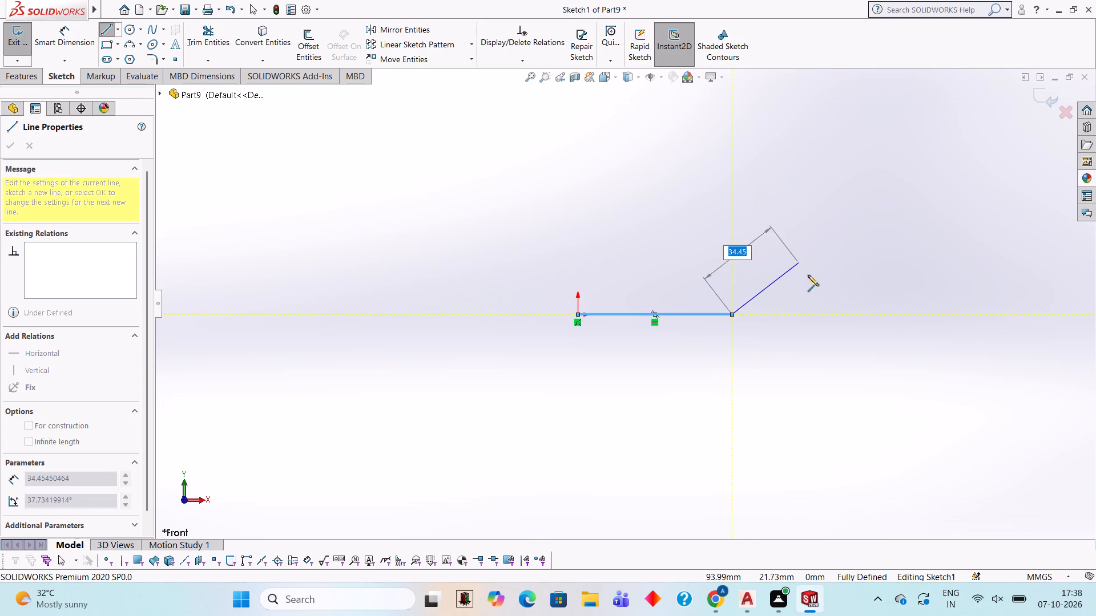
scroll(692, 361, "down", 4)
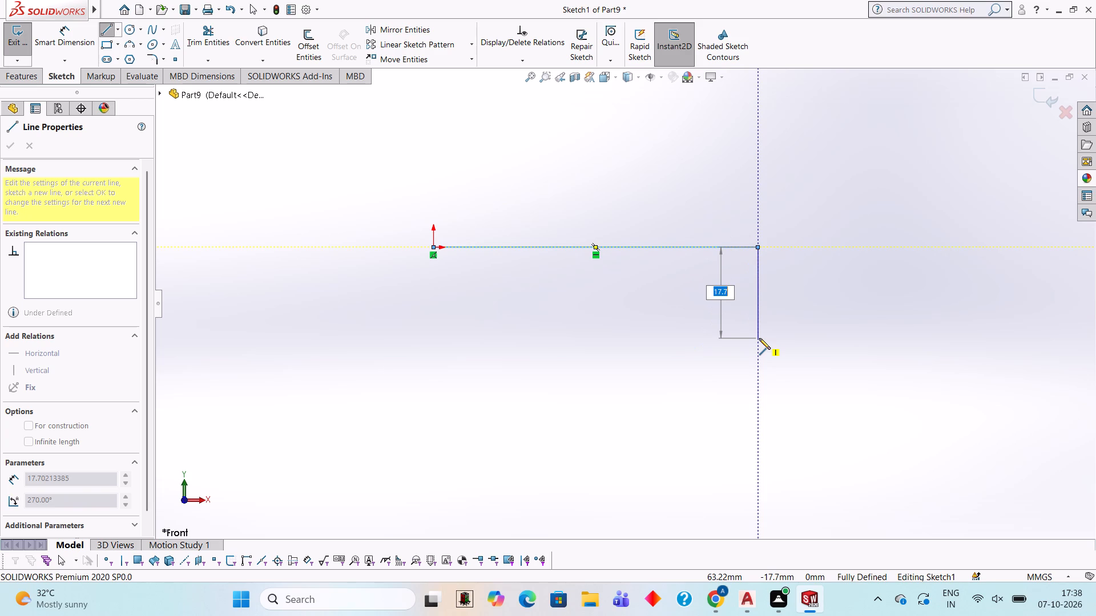
type("10")
key("Return")
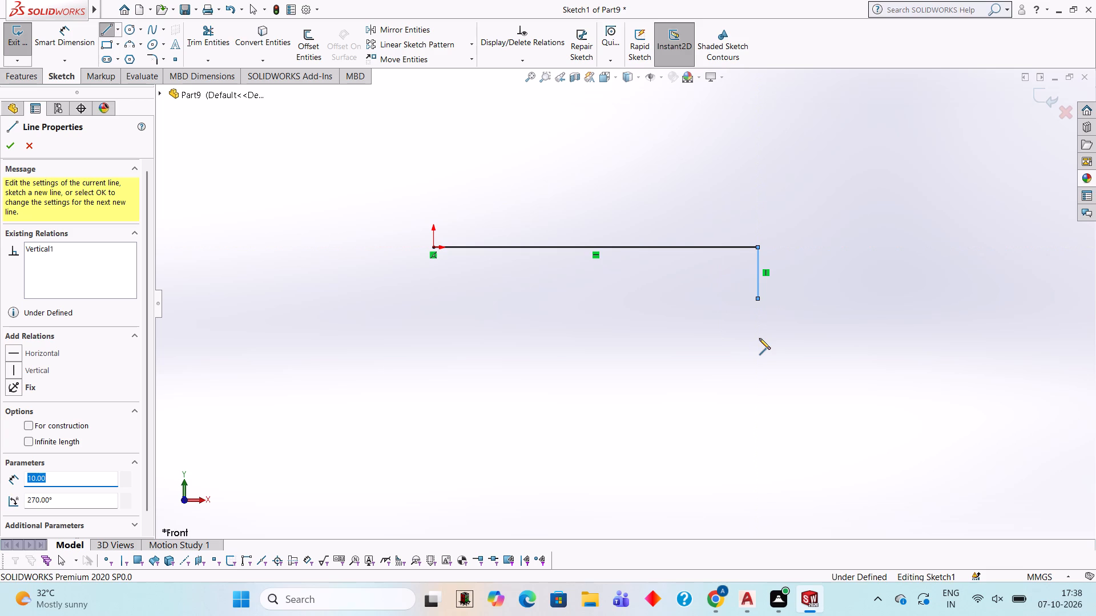
key("Escape")
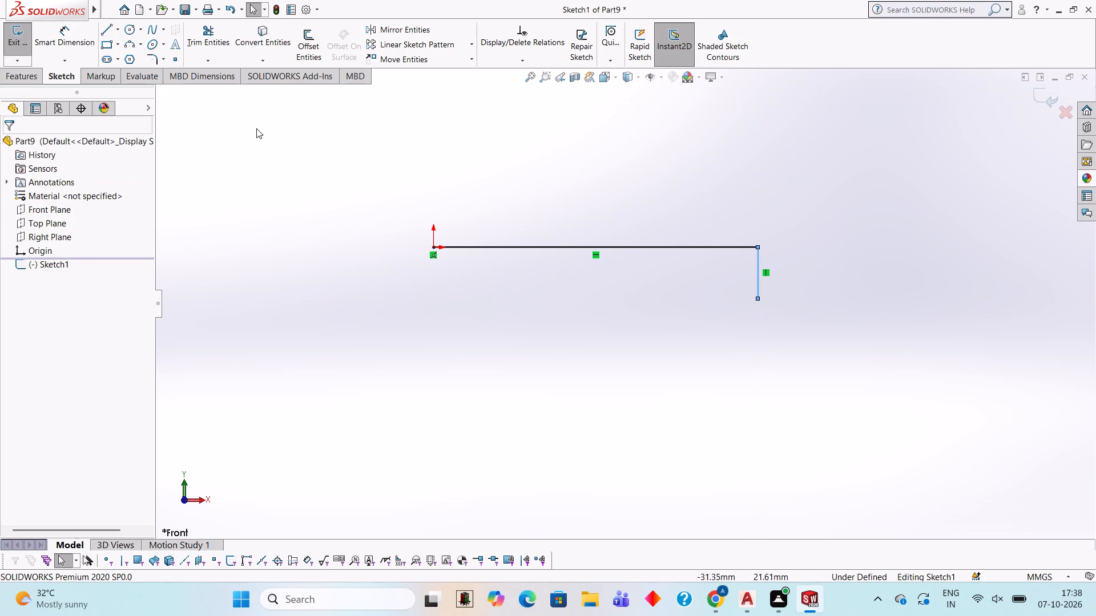
Sketch a 10 mm vertical line straight down from the origin.
left_click(108, 32)
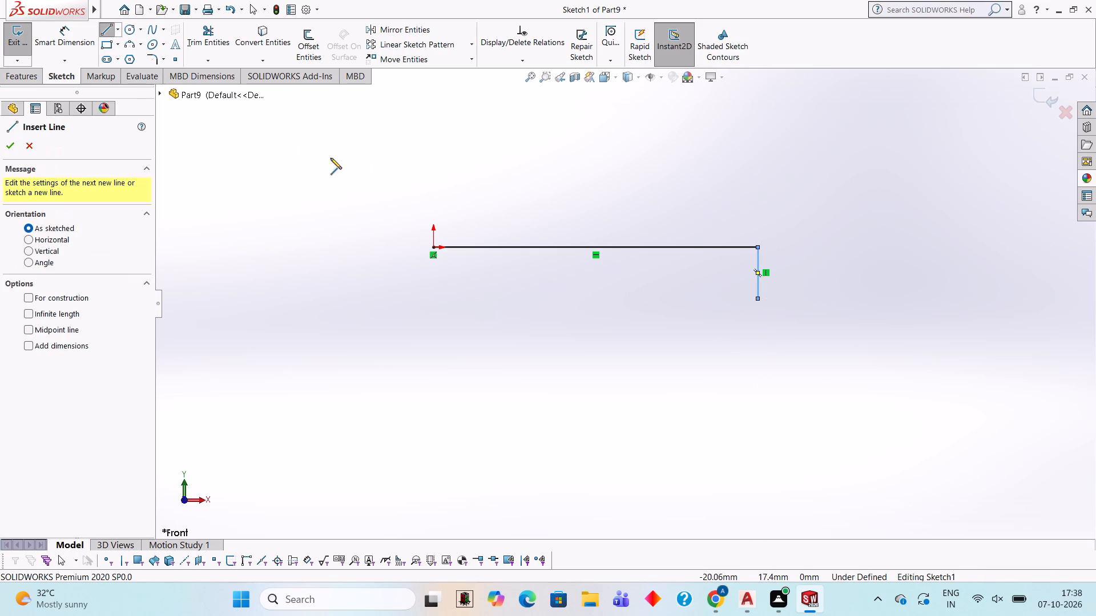
left_click(433, 248)
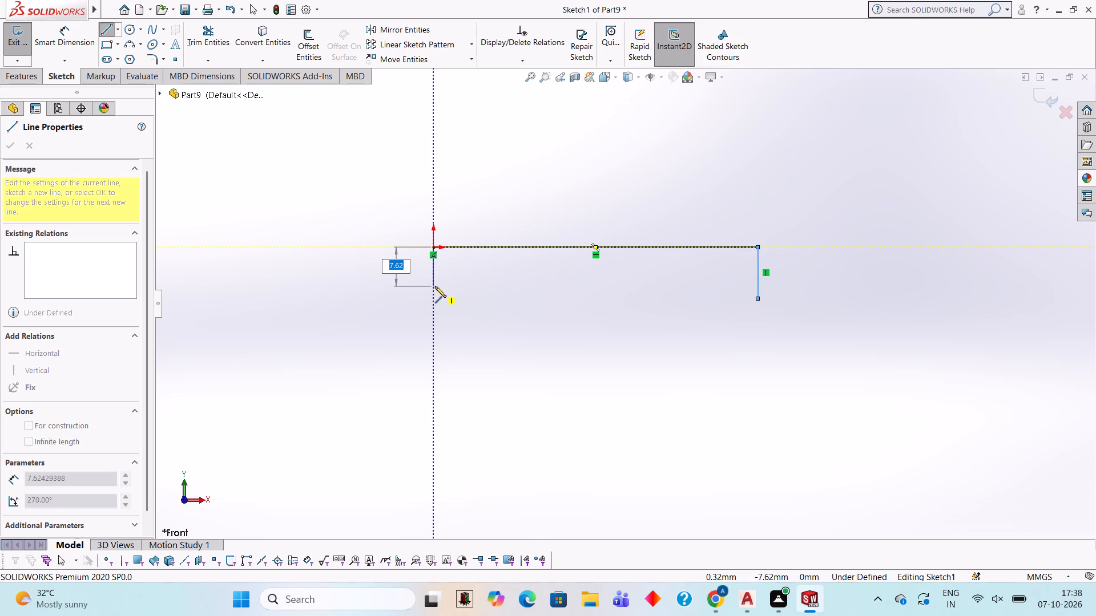
type("10")
key("Return")
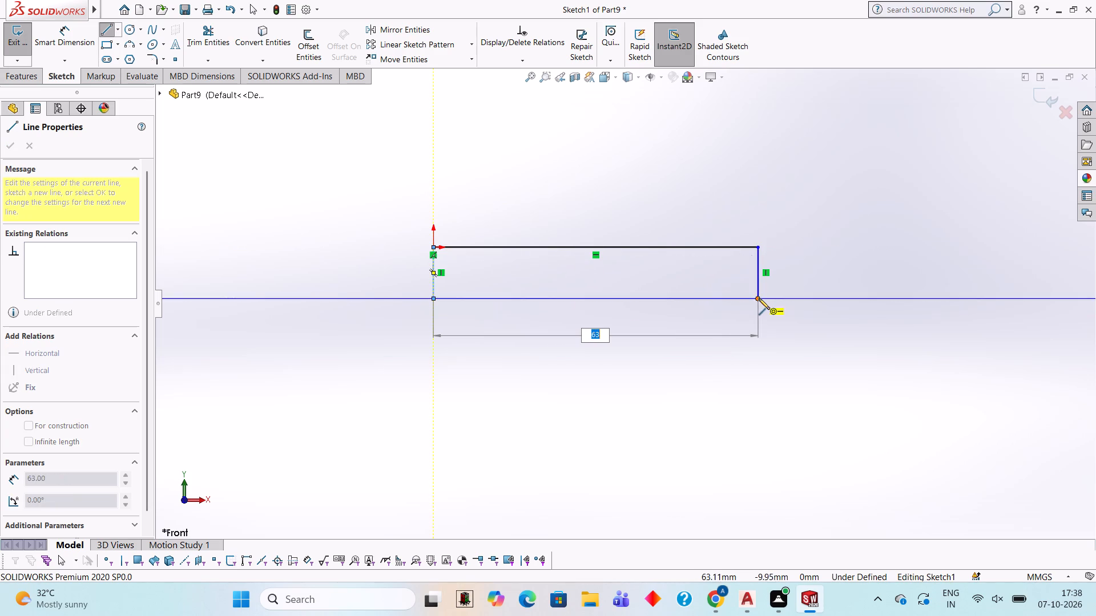
key("Escape")
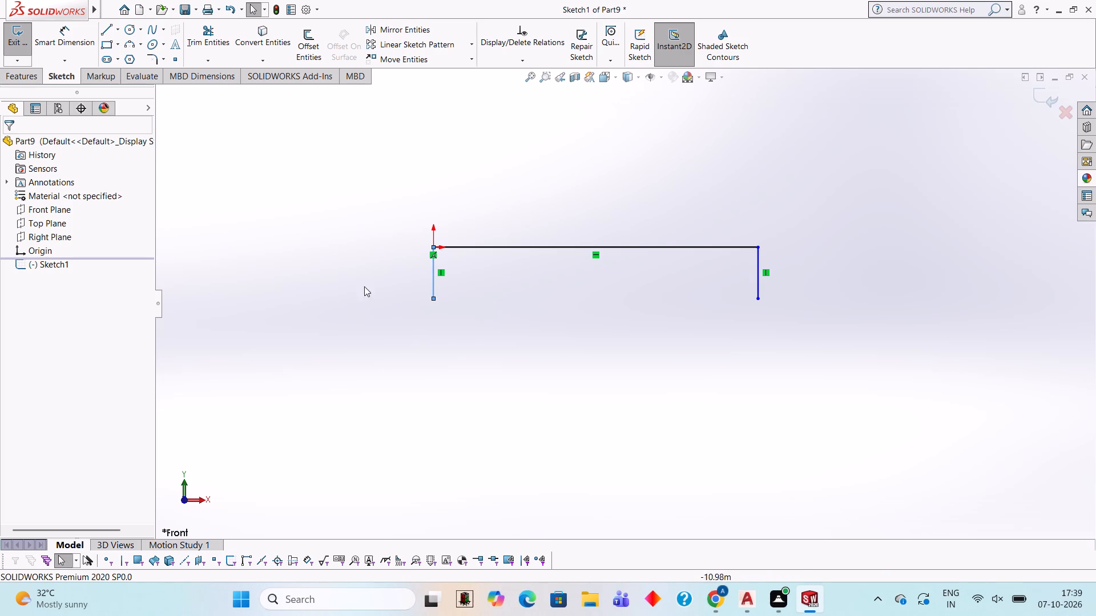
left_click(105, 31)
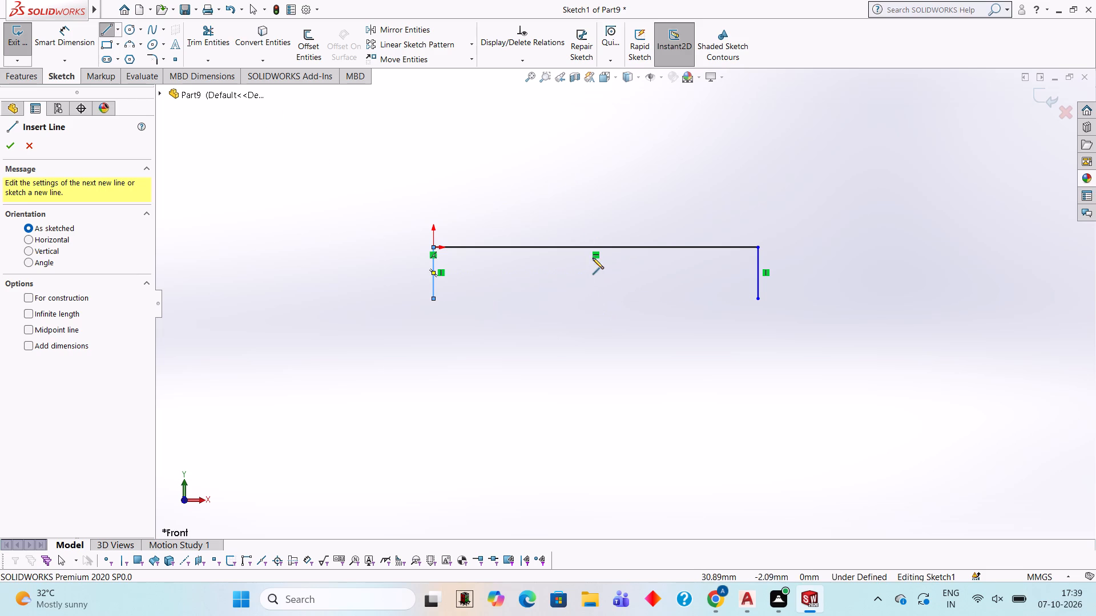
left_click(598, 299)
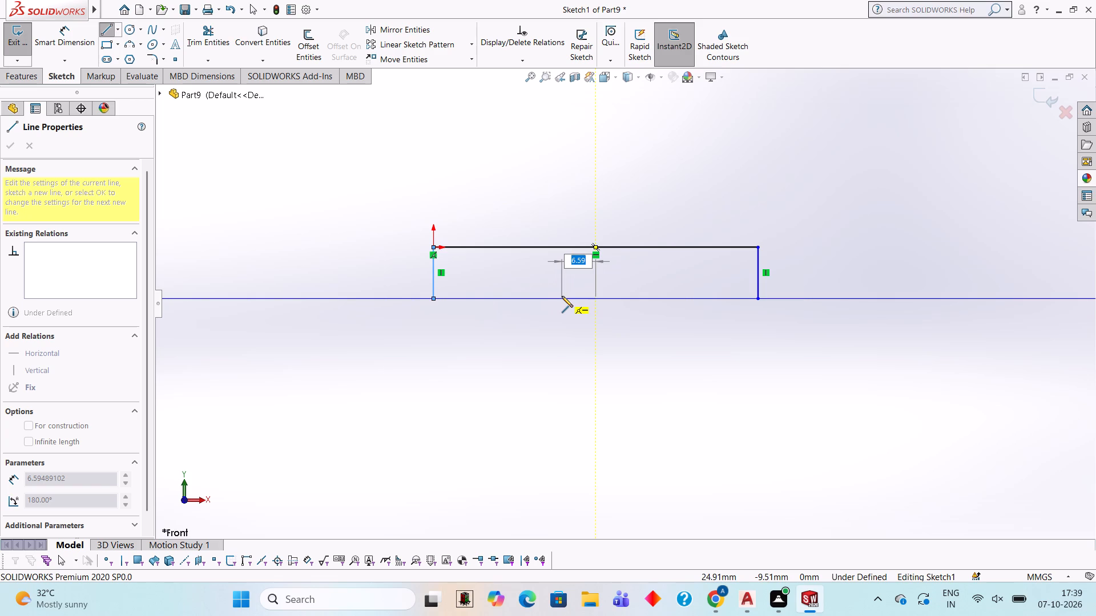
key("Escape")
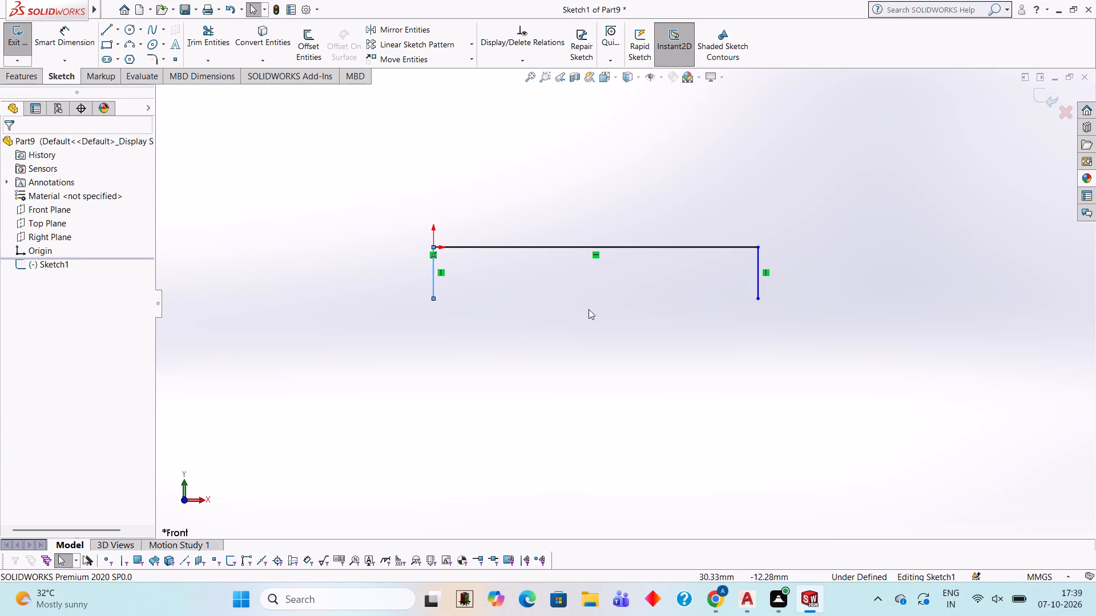
Sketch a 12 mm vertical line down from the midpoint of the 63 mm horizontal line.
left_click(105, 33)
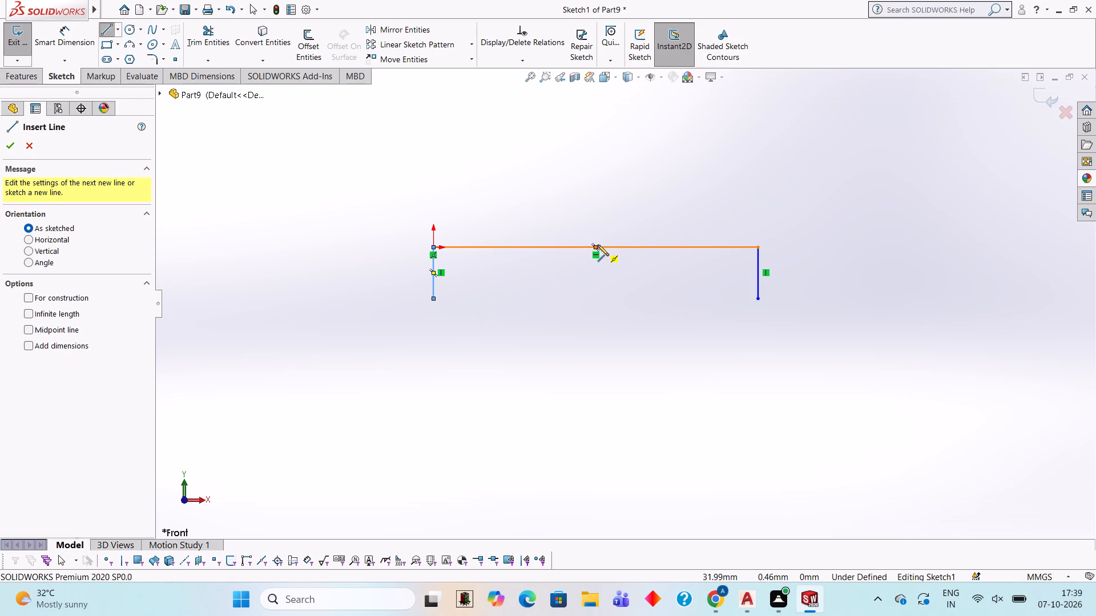
left_click(594, 245)
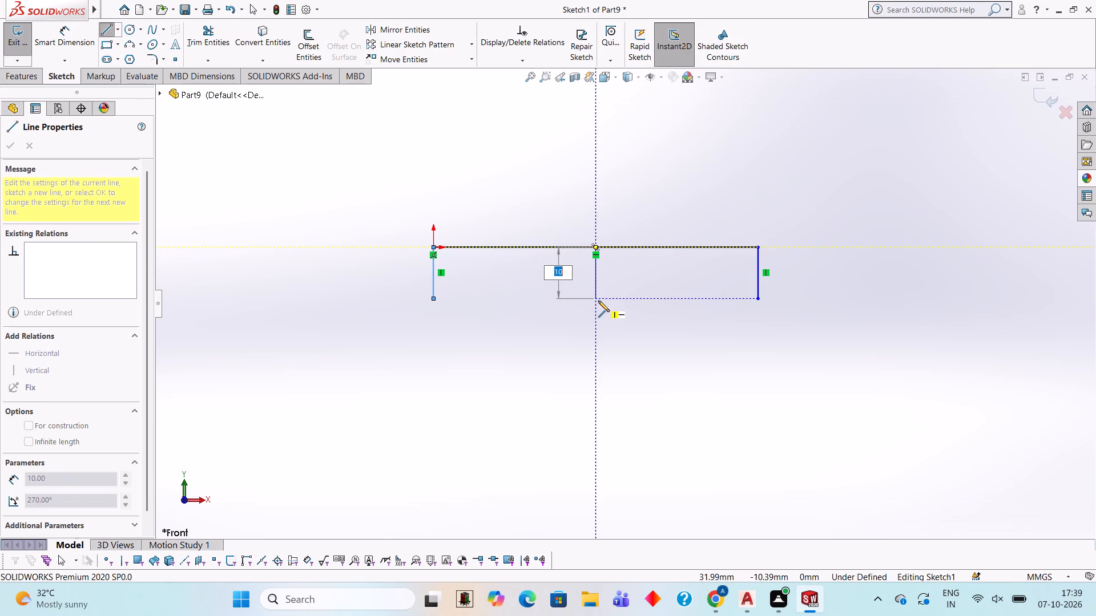
type("12")
key("Return")
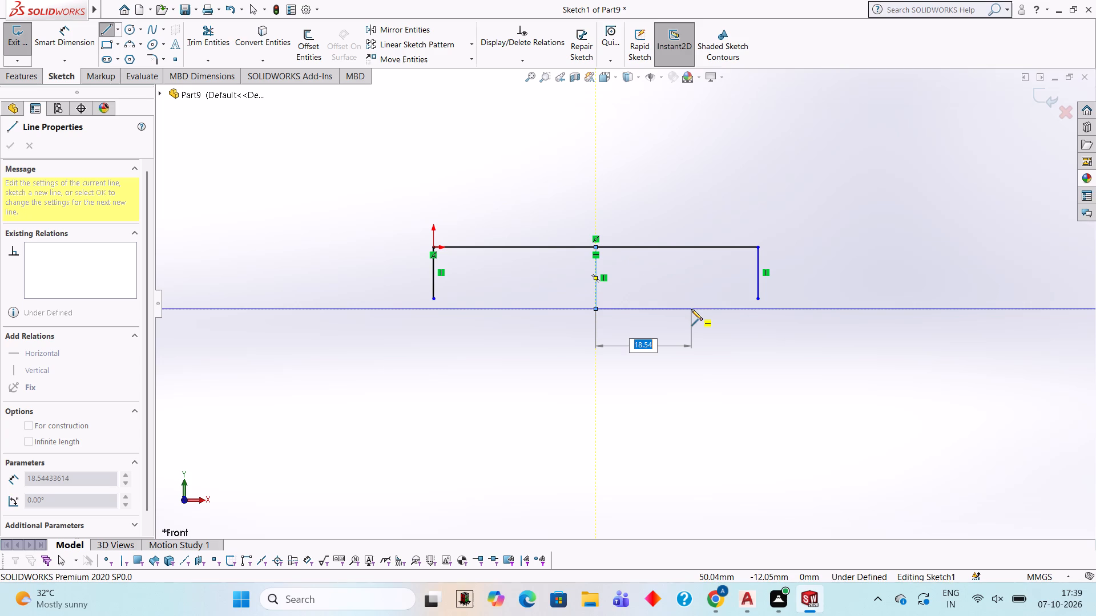
Work out 48 divided by 2 in Calculator, then close it.
type("48/2")
key("Return")
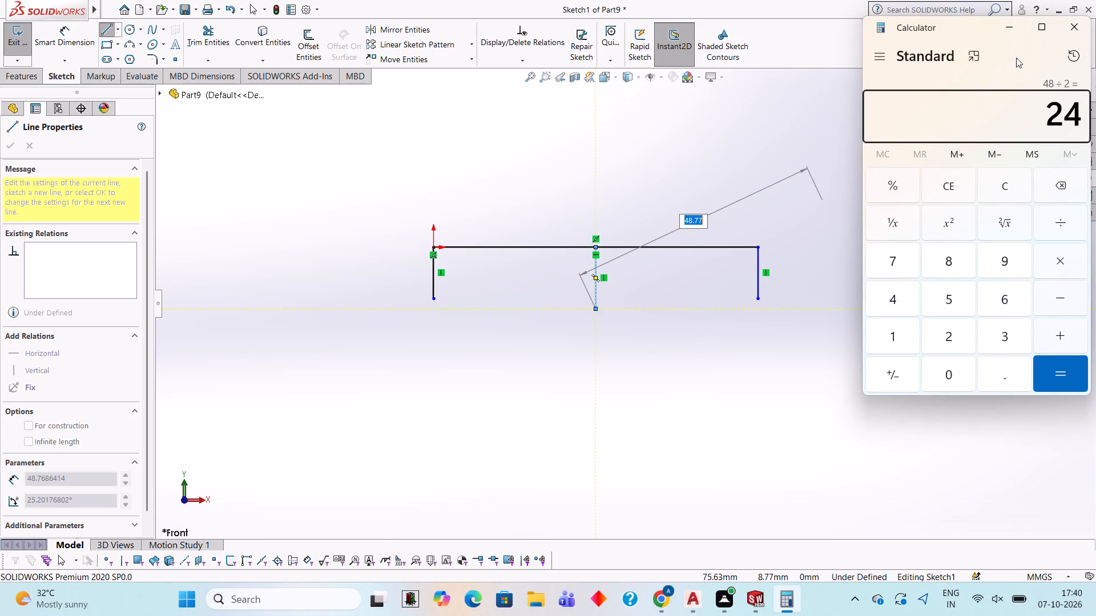
left_click(1071, 28)
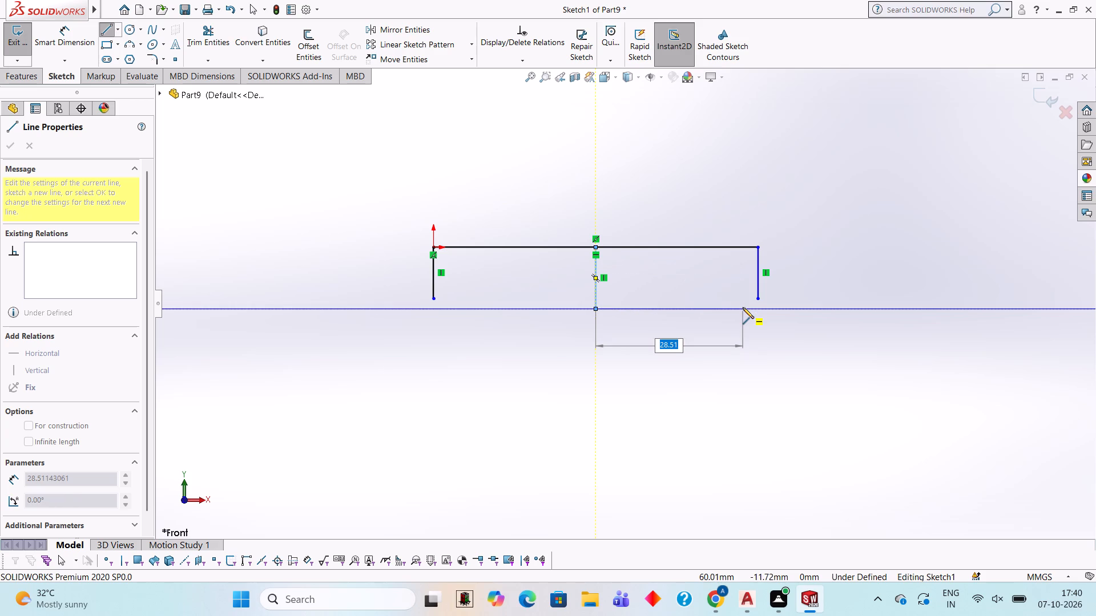
Sketch two 24 mm horizontal lines from the lower end of the 12 mm line, one to each side.
type("24")
key("Return")
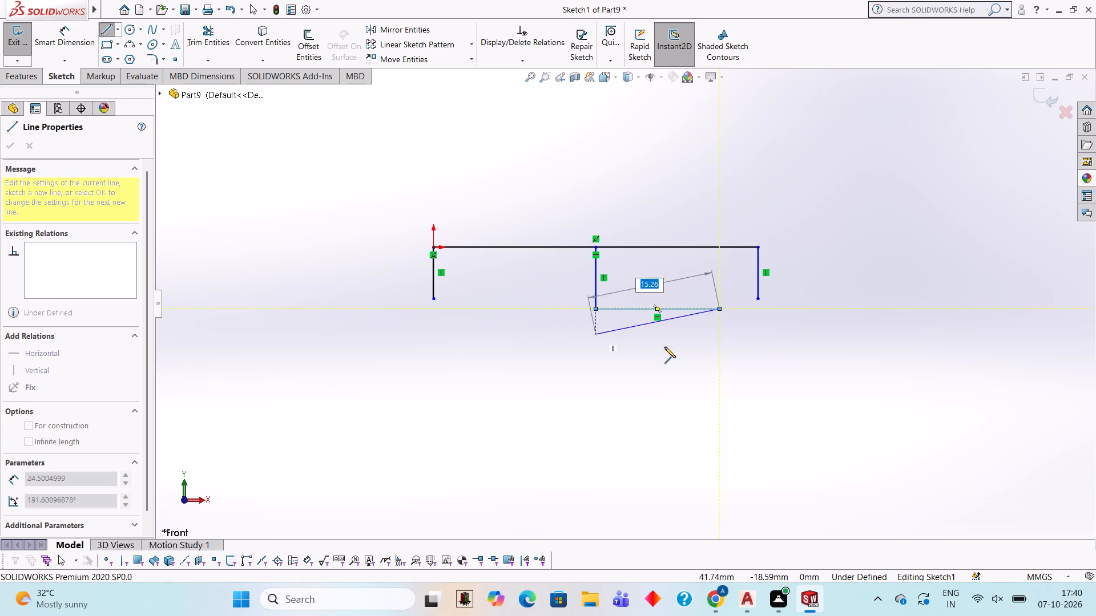
key("Escape")
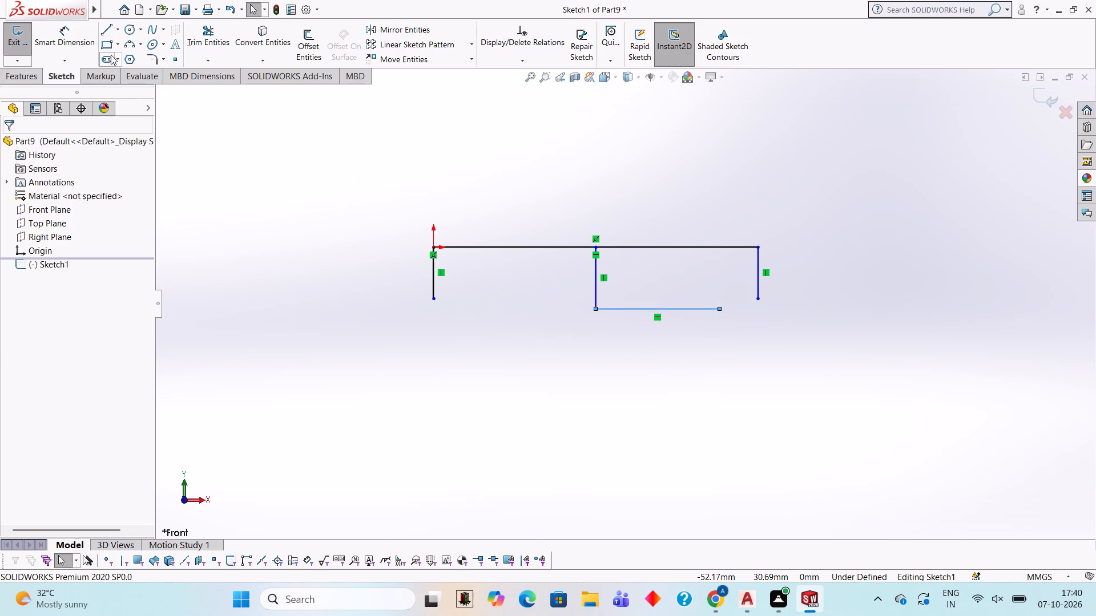
left_click(111, 27)
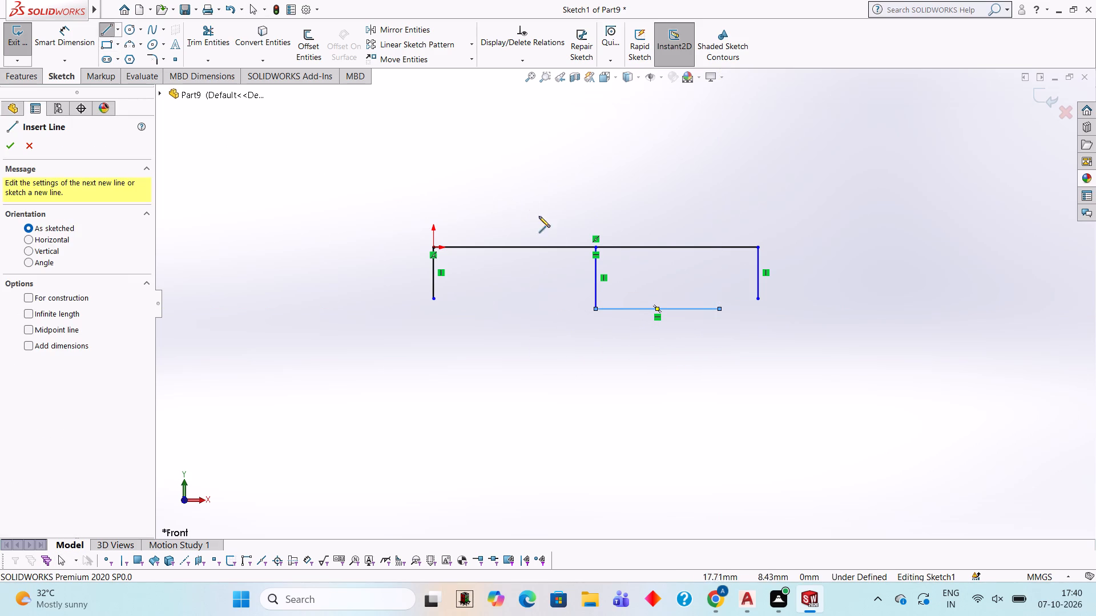
left_click(595, 307)
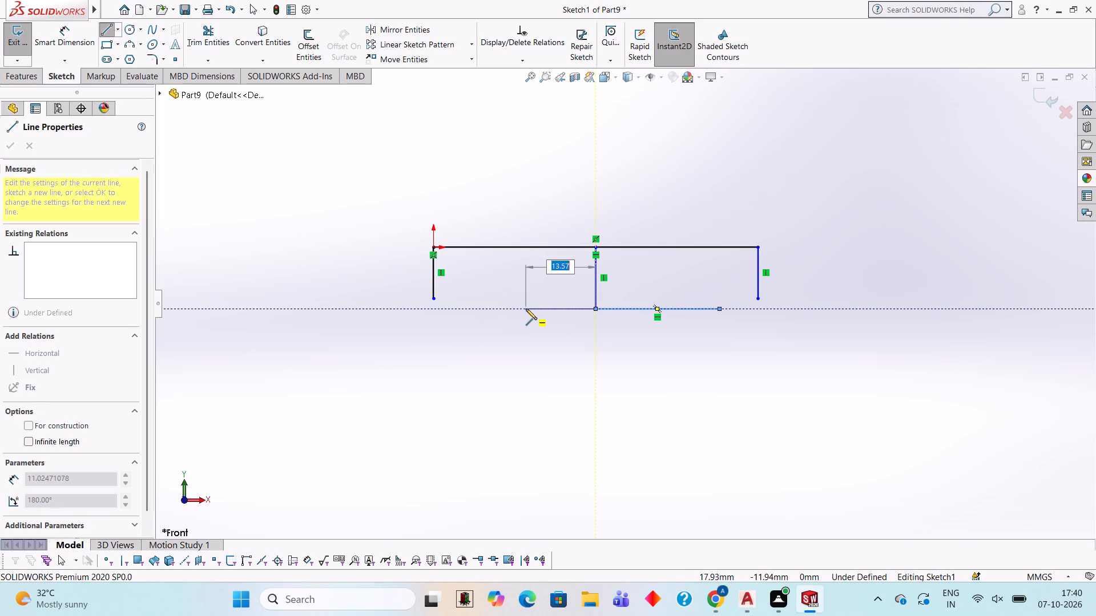
type("24")
key("Return")
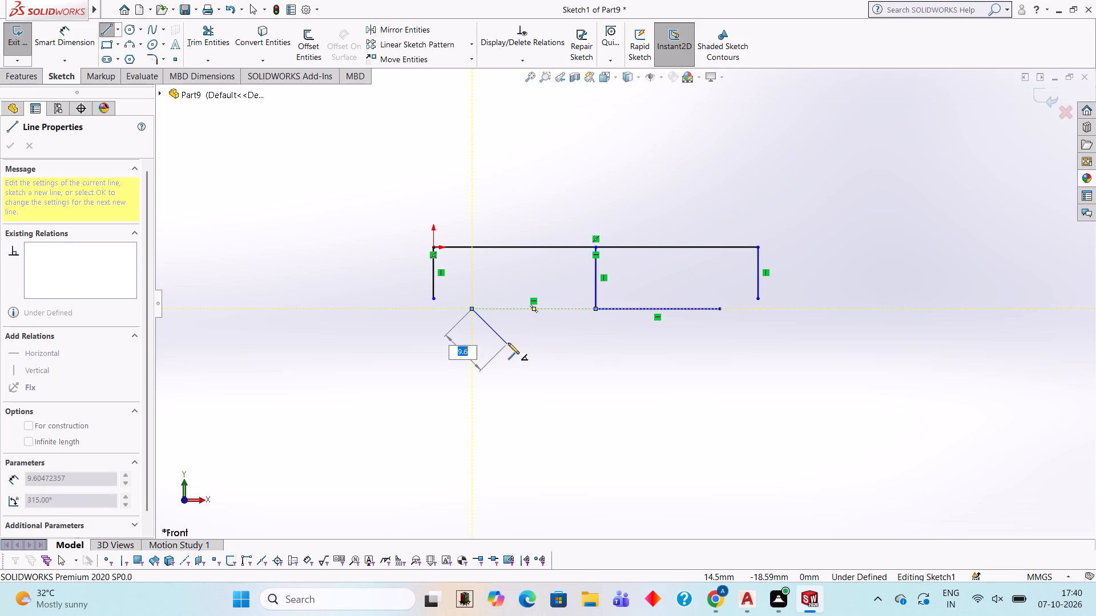
key("Escape")
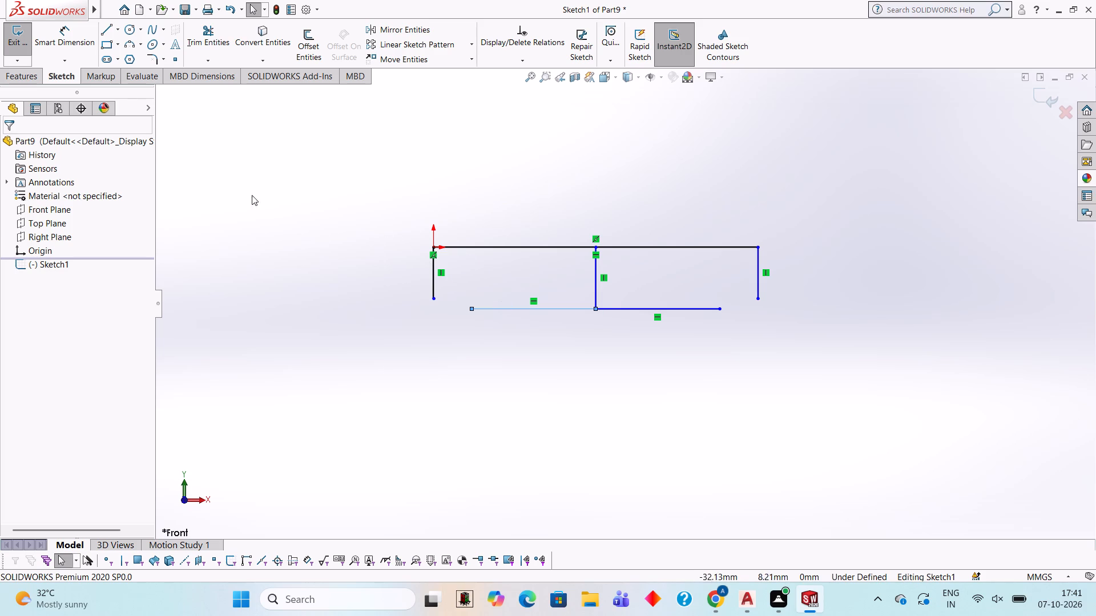
Sketch two slanted lines joining the lower ends of the 10 mm verticals to the outer ends of the bottom 24 mm lines.
left_click(112, 30)
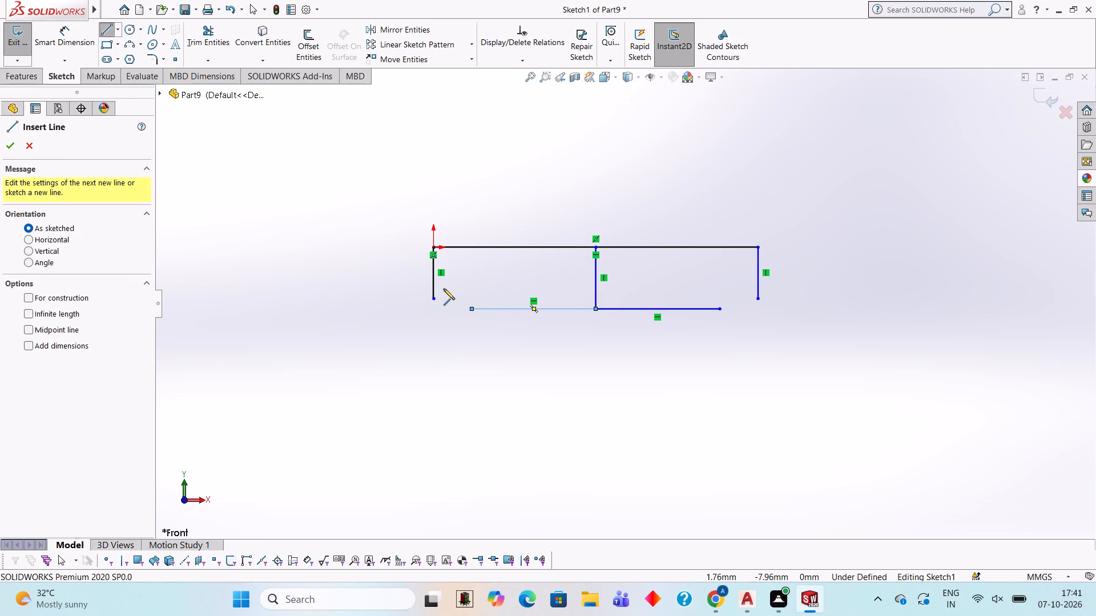
left_click(433, 298)
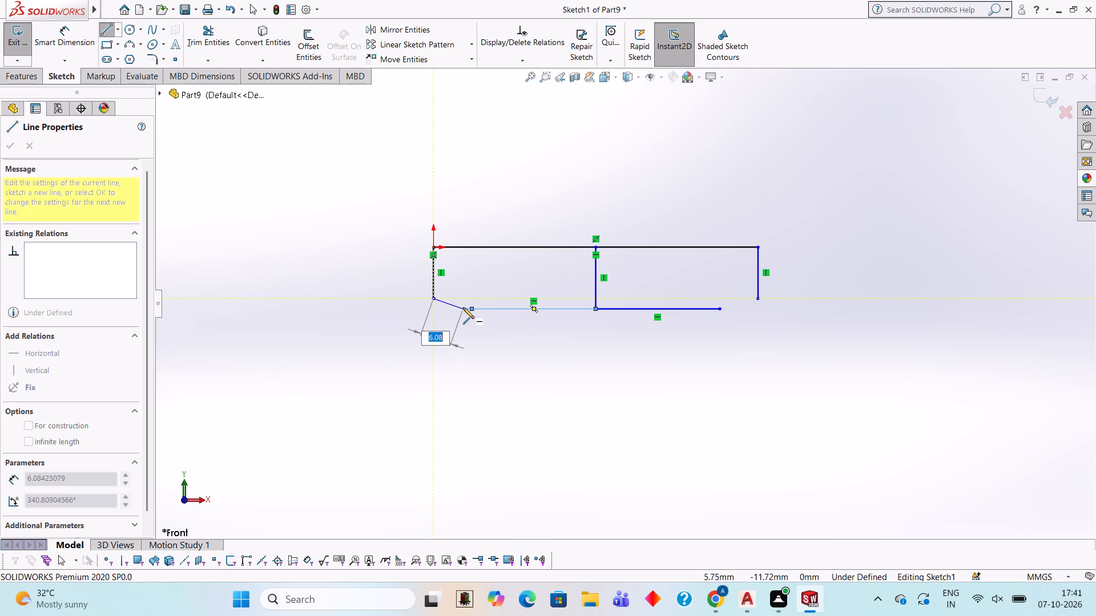
left_click(470, 307)
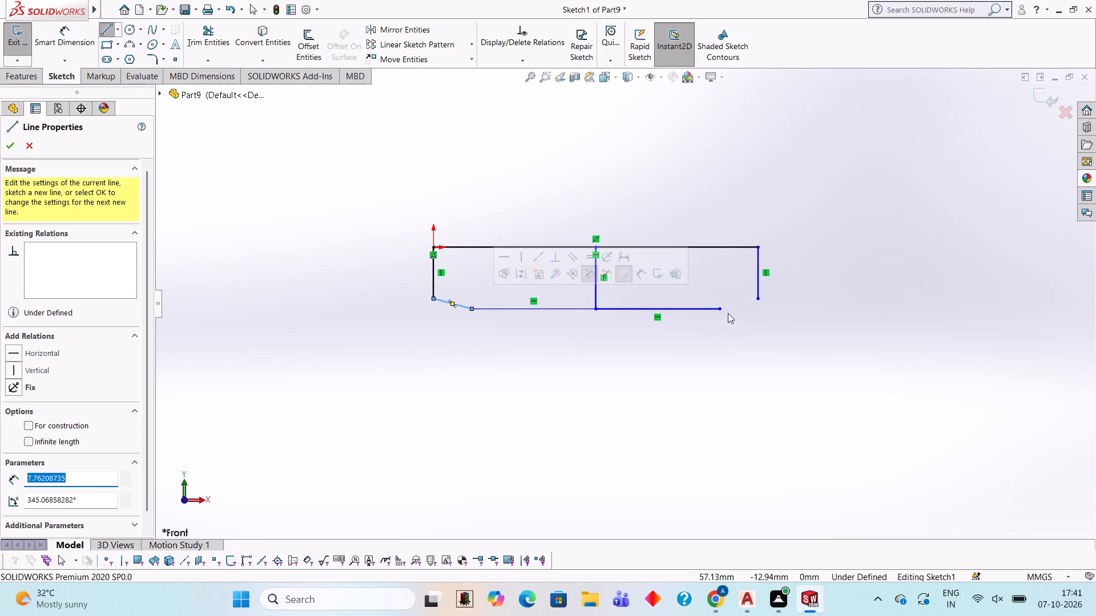
left_click(721, 310)
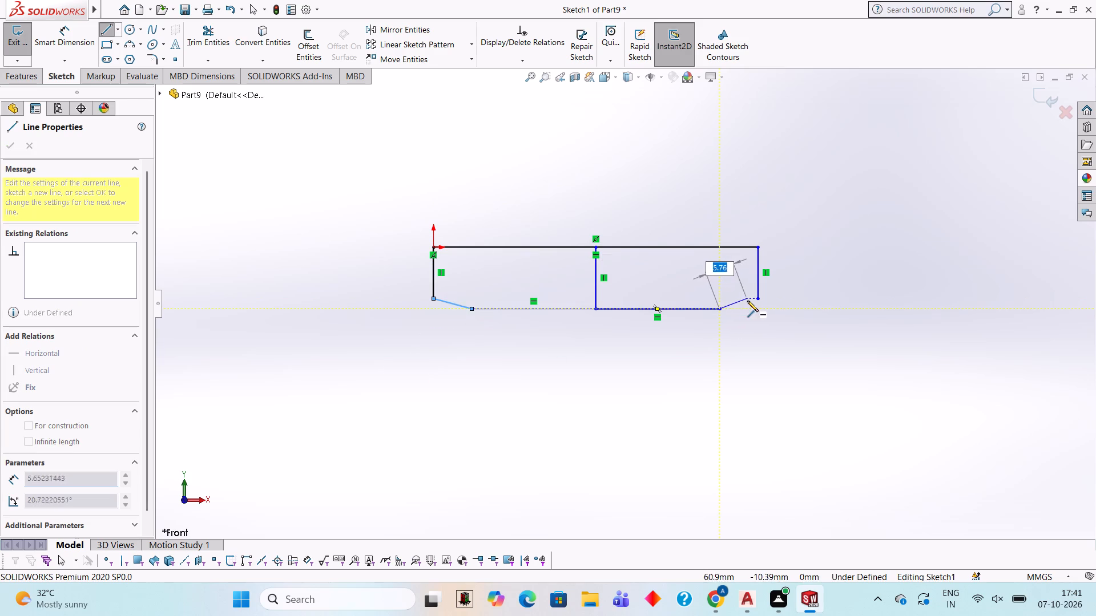
left_click(759, 297)
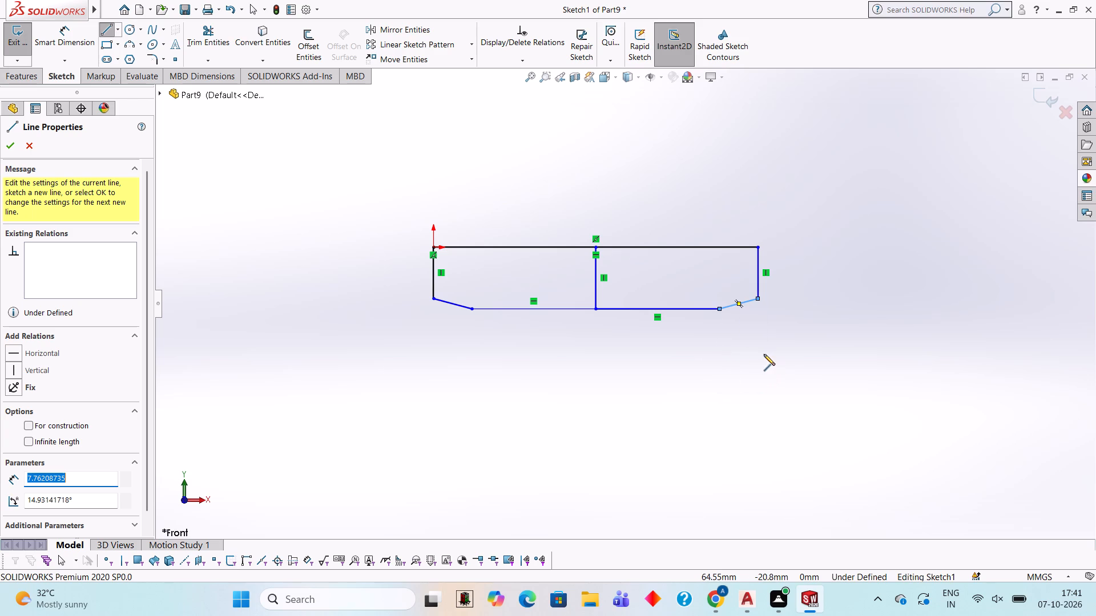
Trim away the 12 mm vertical line in the middle of the profile.
left_click(196, 39)
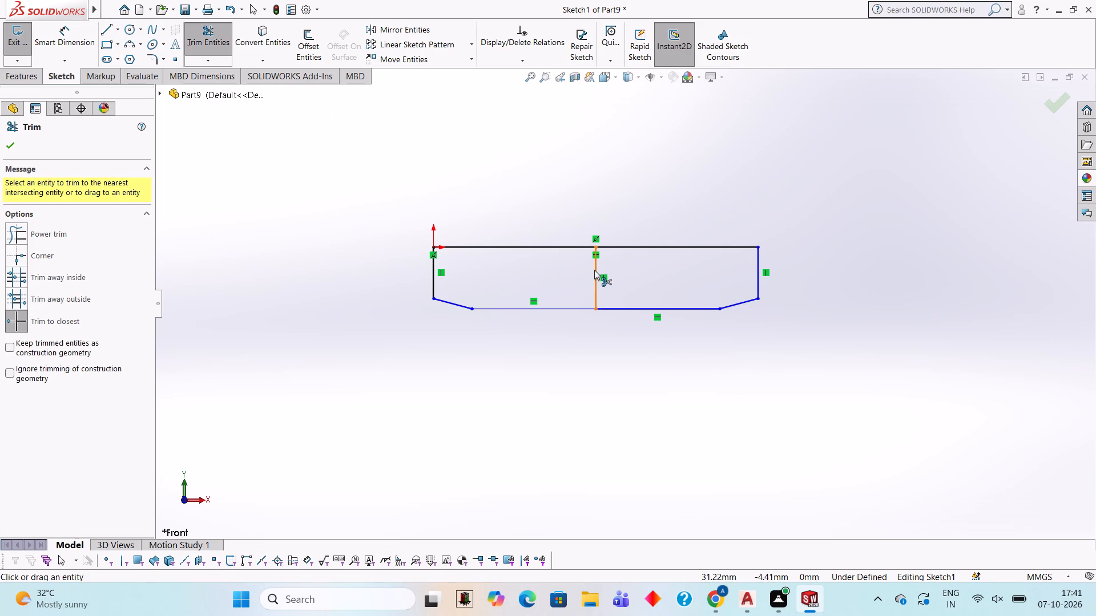
left_click(594, 270)
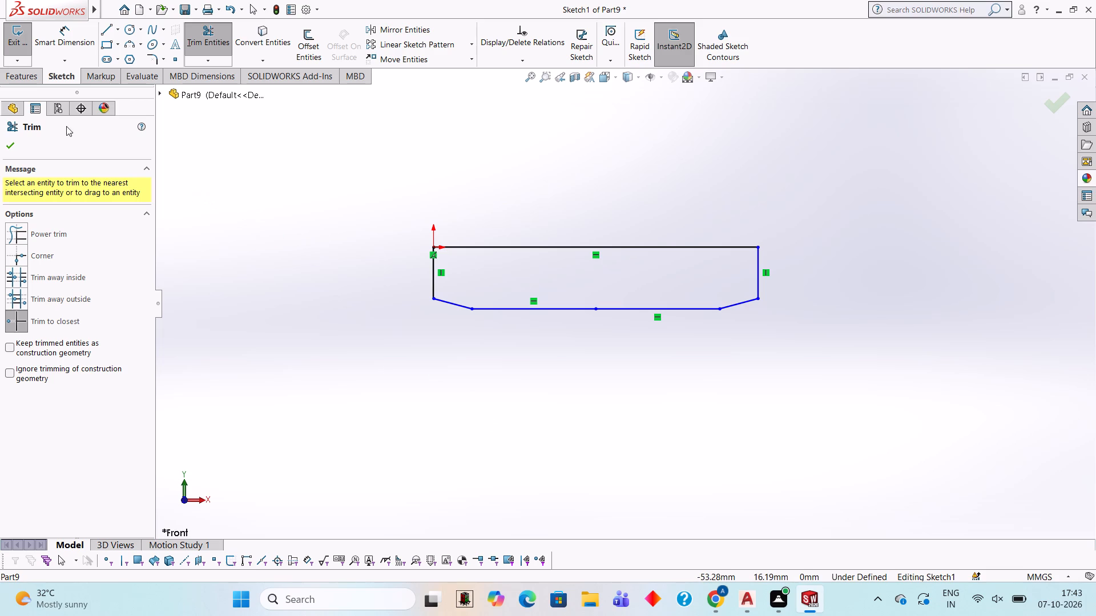
Extrude the closed profile as a blind boss 20 mm deep.
left_click(33, 79)
left_click(29, 52)
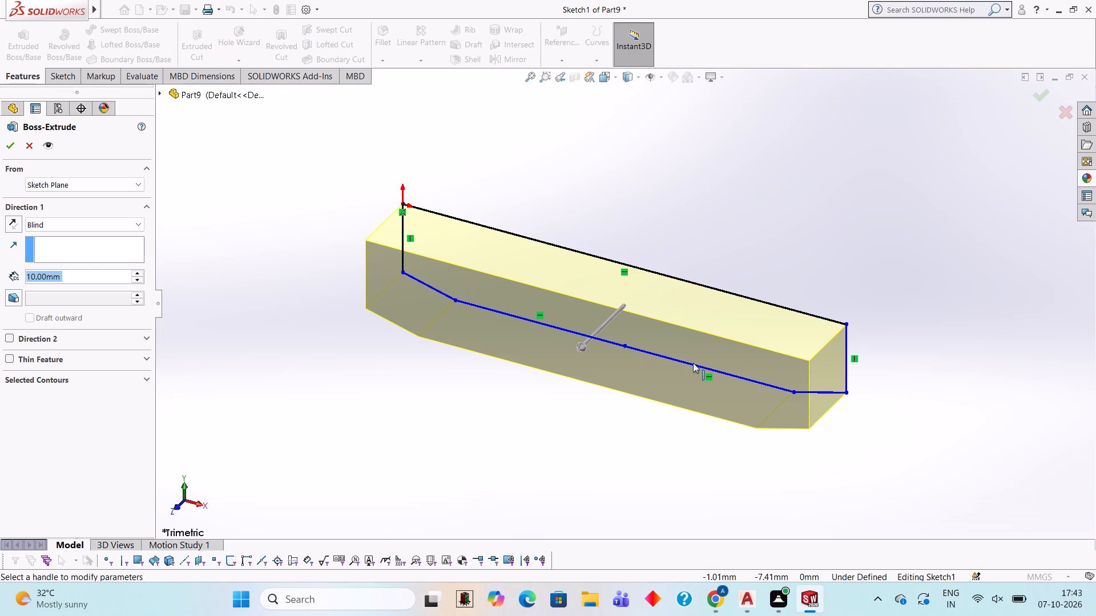
scroll(803, 391, "down", 4)
scroll(809, 371, "up", 3)
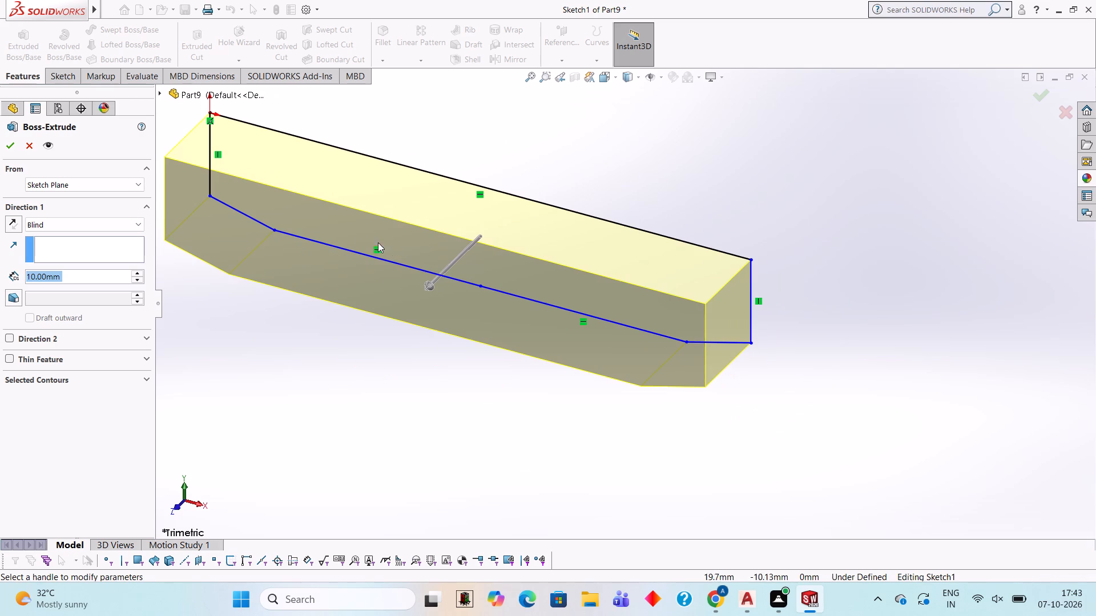
scroll(332, 220, "up", 2)
scroll(331, 219, "down", 3)
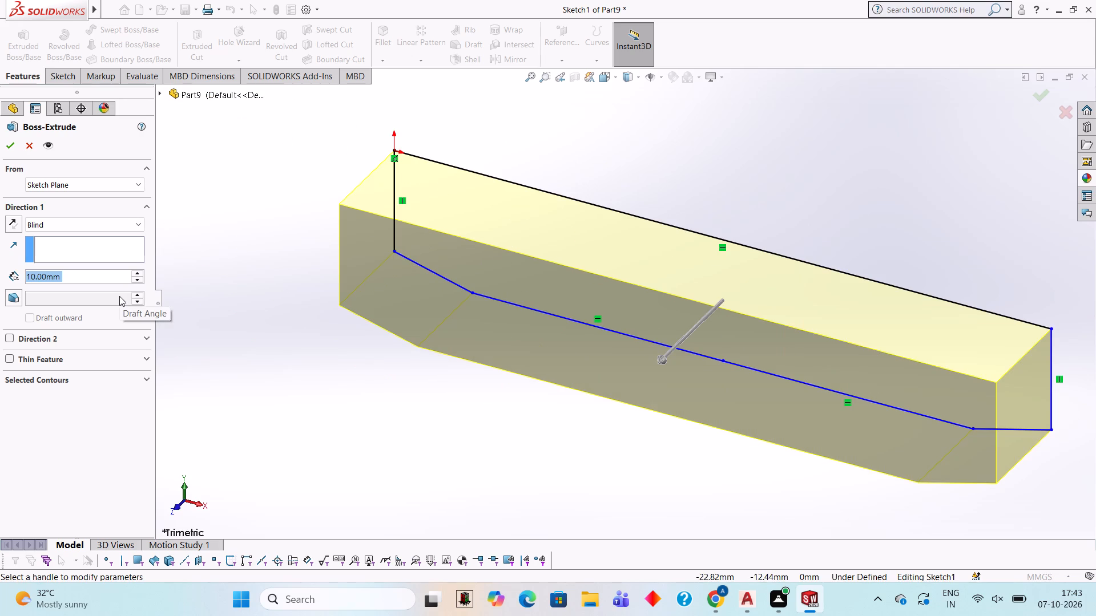
type("20")
key("Return")
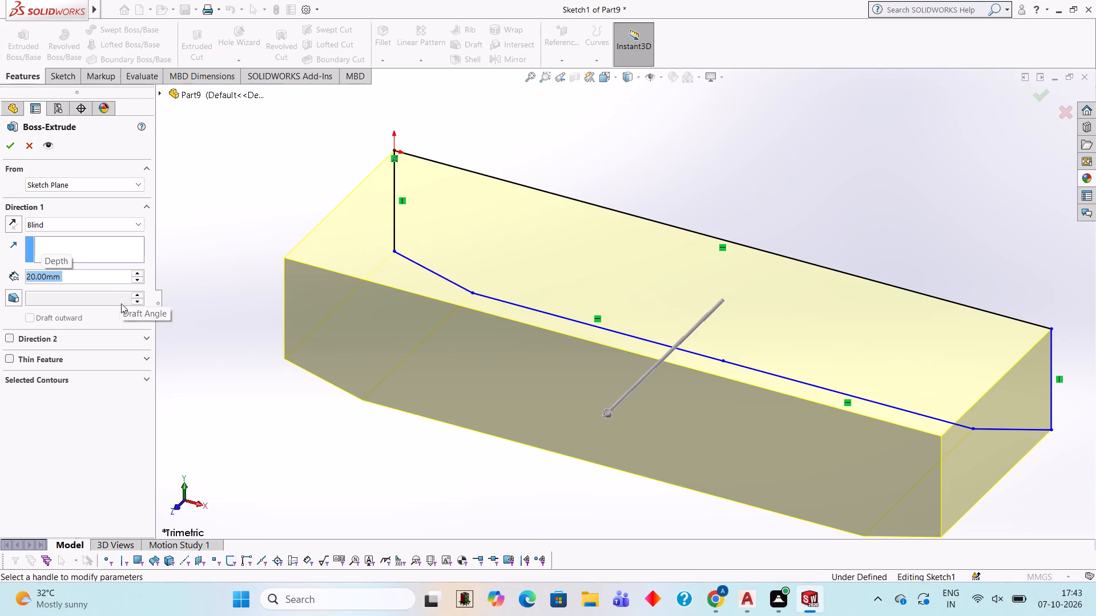
left_click(11, 144)
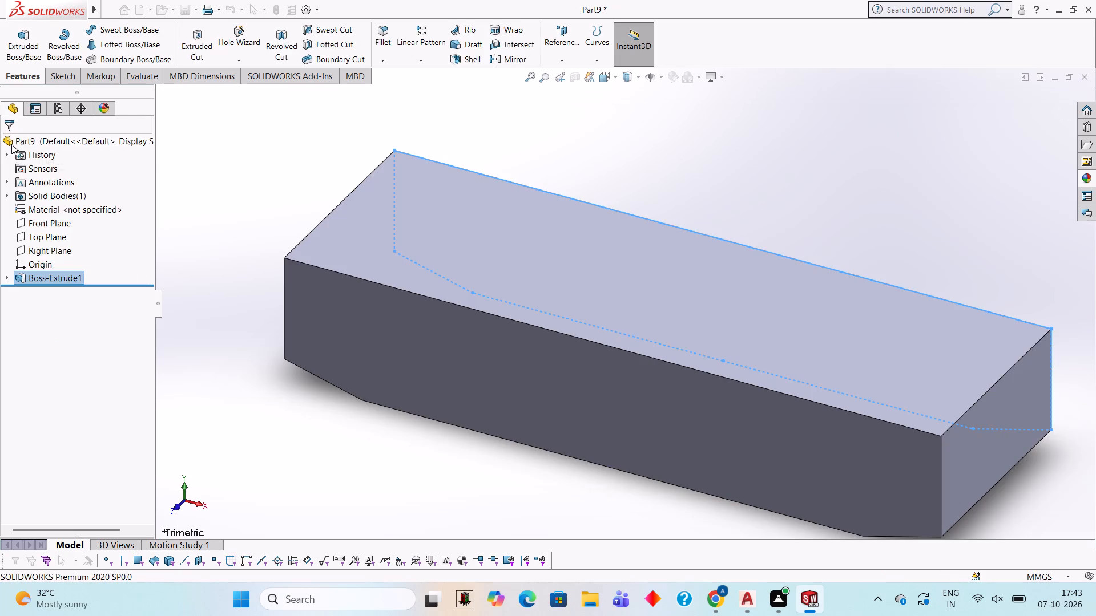
Sketch a corner rectangle about 1.8 mm wide on the block's top face, from the origin-side short edge's midpoint to the opposite short edge.
left_click(162, 202)
middle_click_drag(394, 399, 442, 348)
scroll(442, 348, "up", 1)
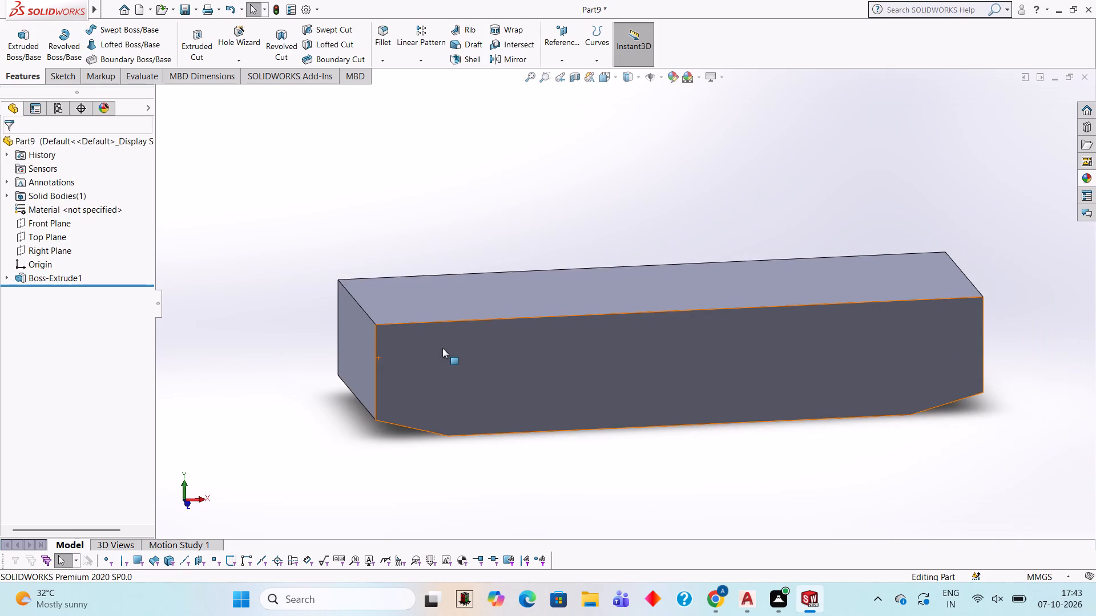
scroll(658, 406, "up", 1)
middle_click_drag(639, 392, 625, 358)
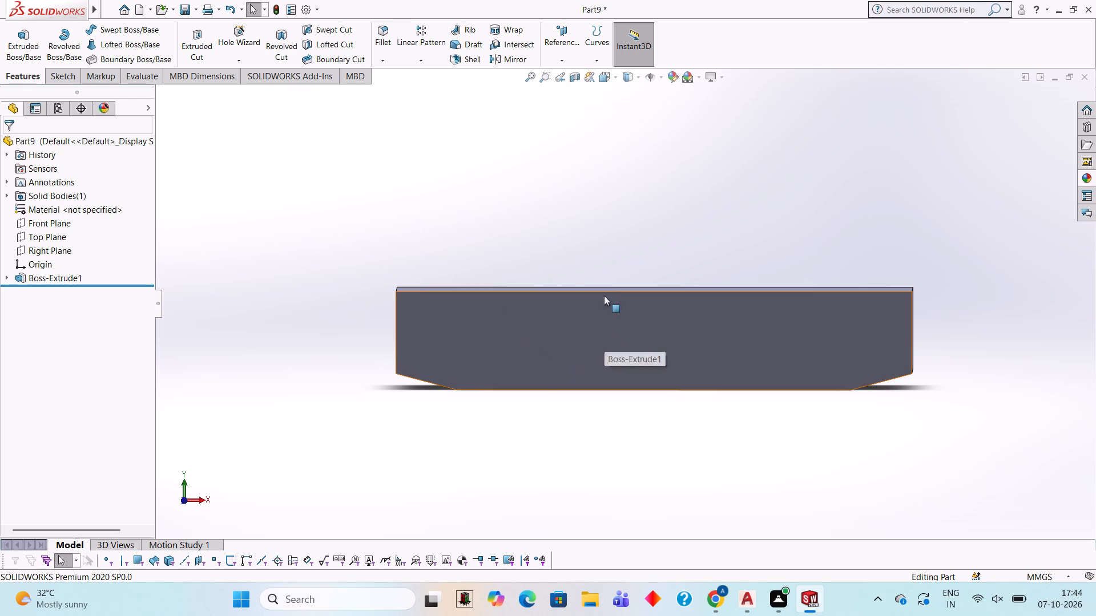
middle_click_drag(626, 233, 624, 418)
left_click(637, 336)
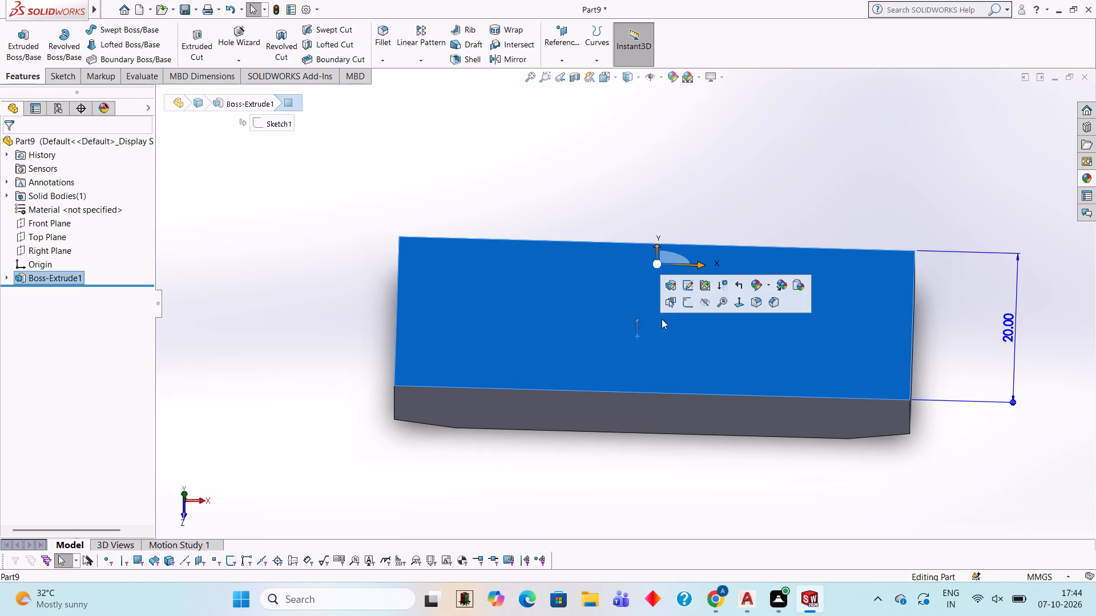
left_click(680, 305)
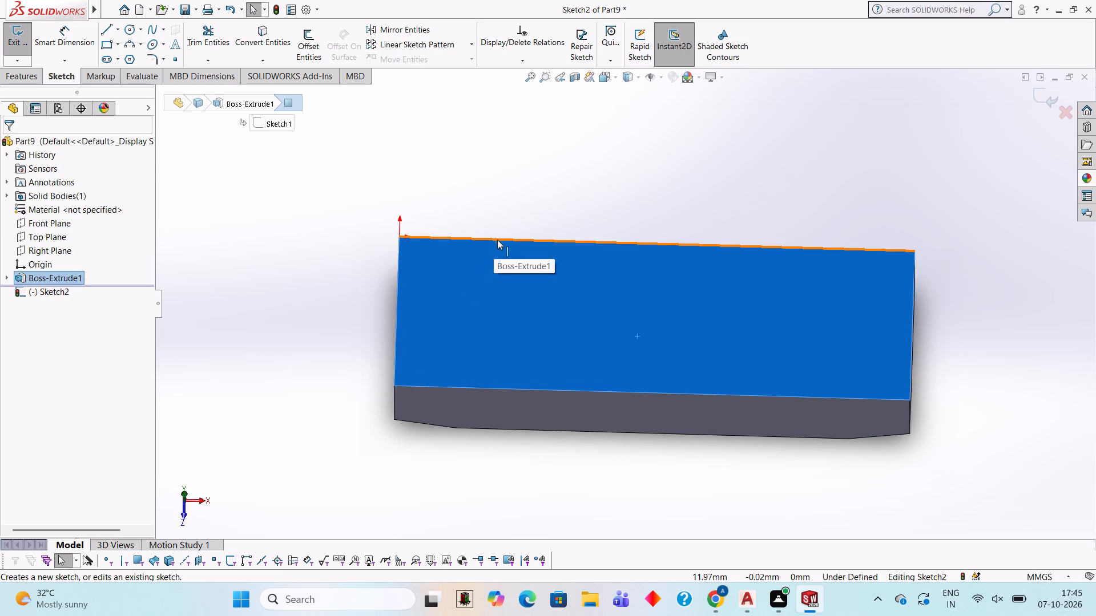
middle_click_drag(541, 202, 543, 299)
left_click(581, 321)
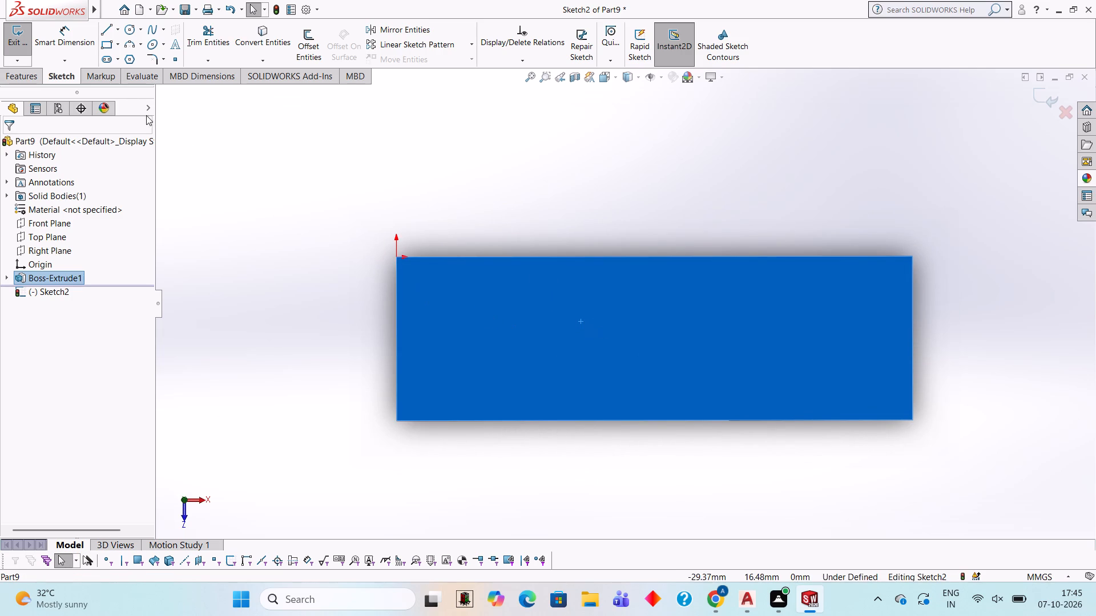
left_click(108, 47)
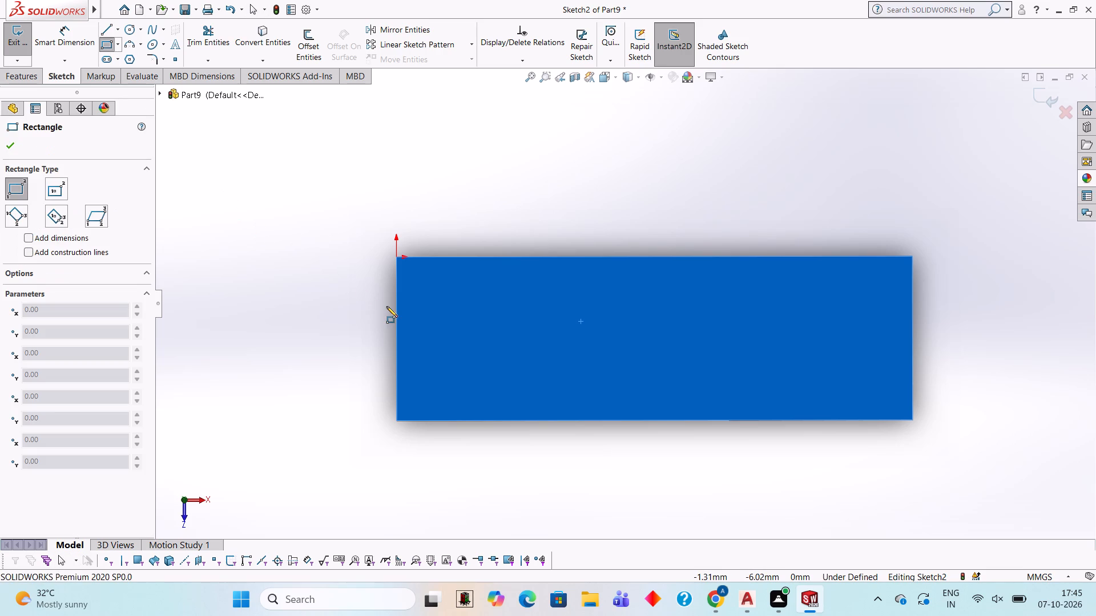
left_click(395, 337)
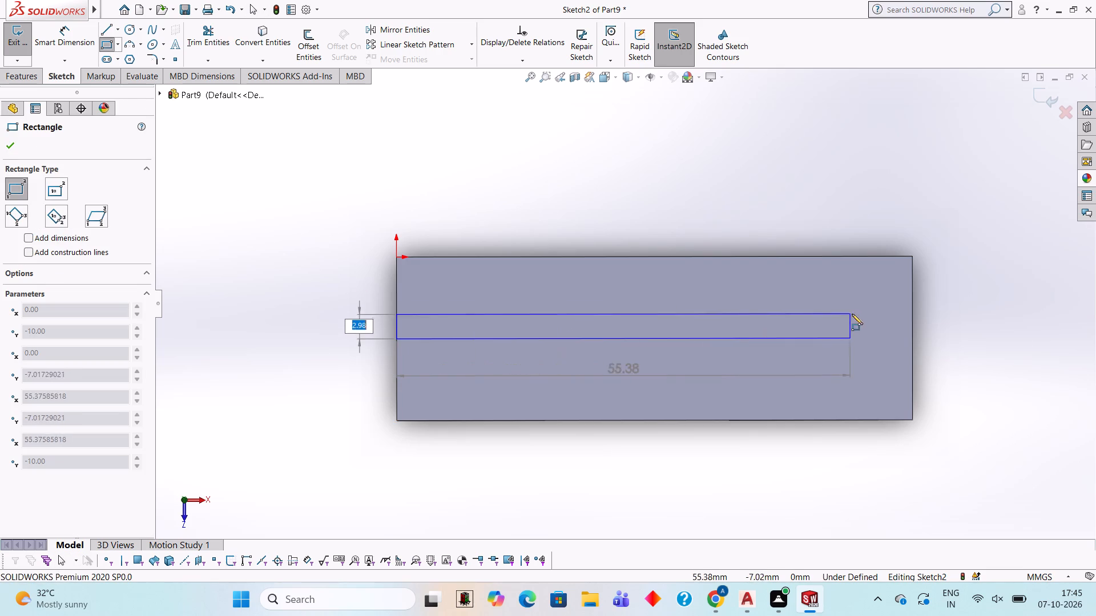
left_click(914, 323)
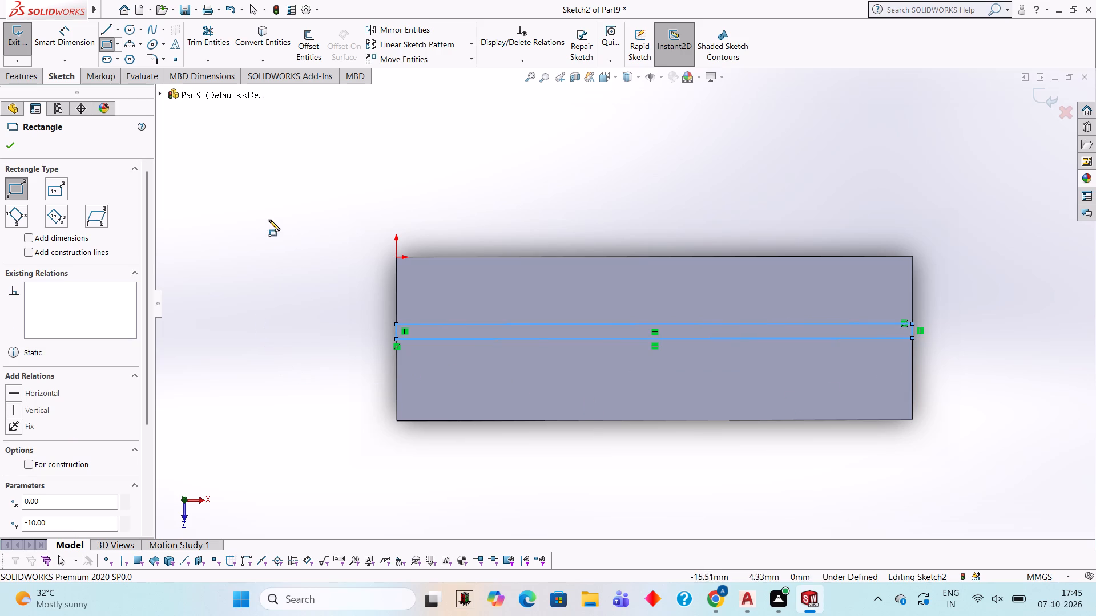
Dimension the rectangle's short side and set it to 7 mm.
left_click(91, 32)
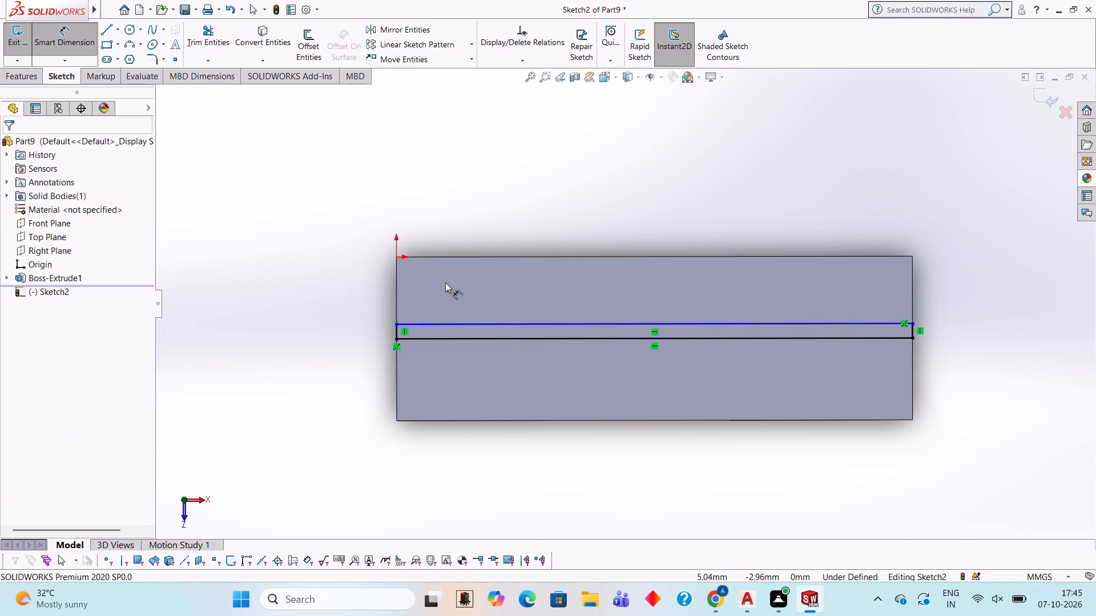
left_click(397, 328)
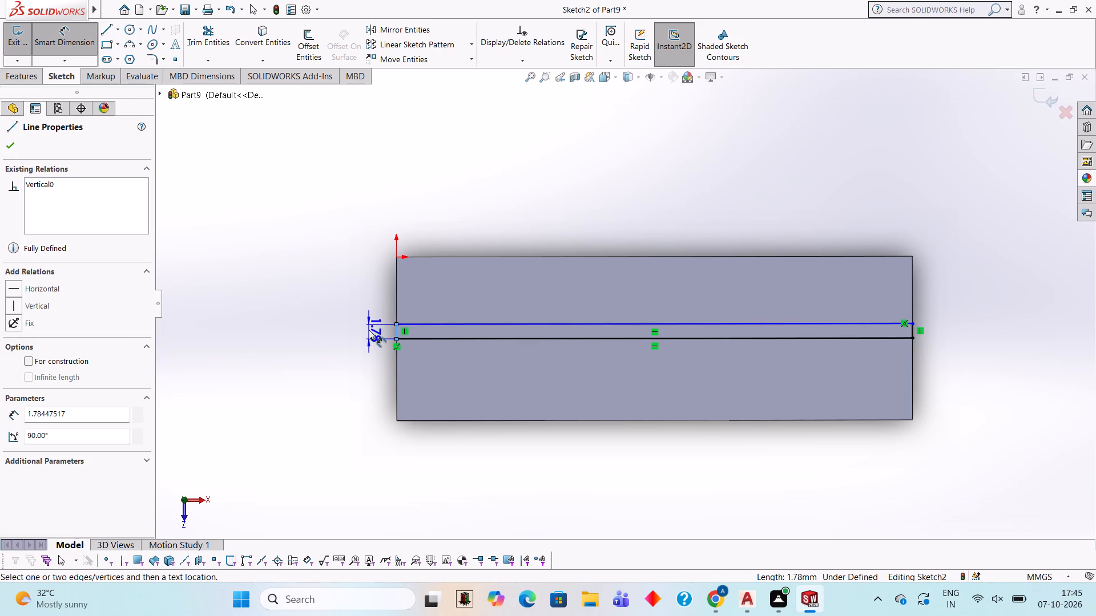
left_click(369, 330)
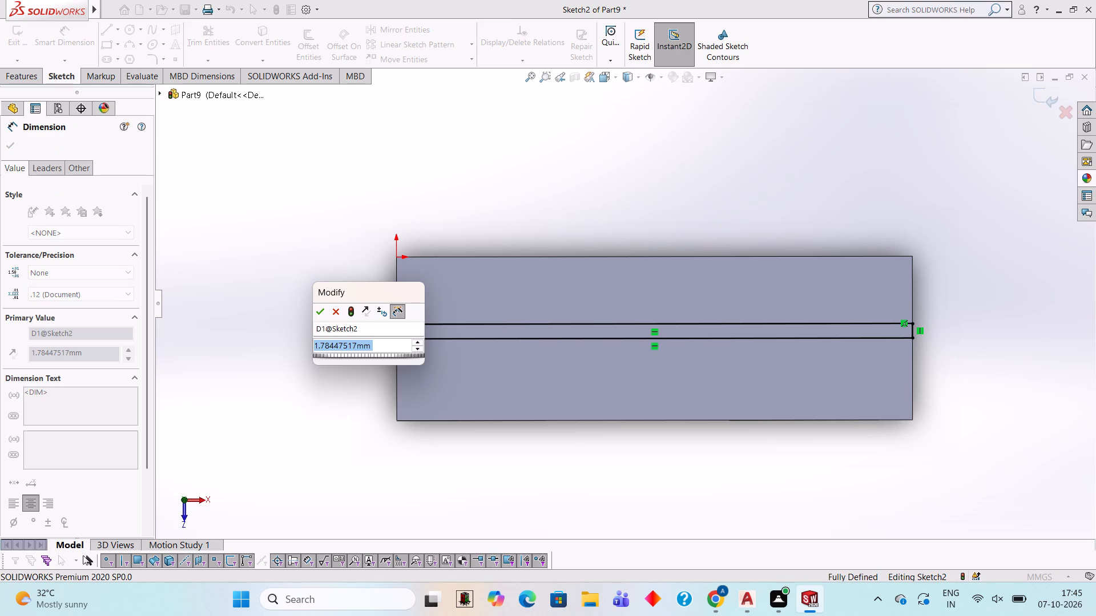
key("7")
key("Return")
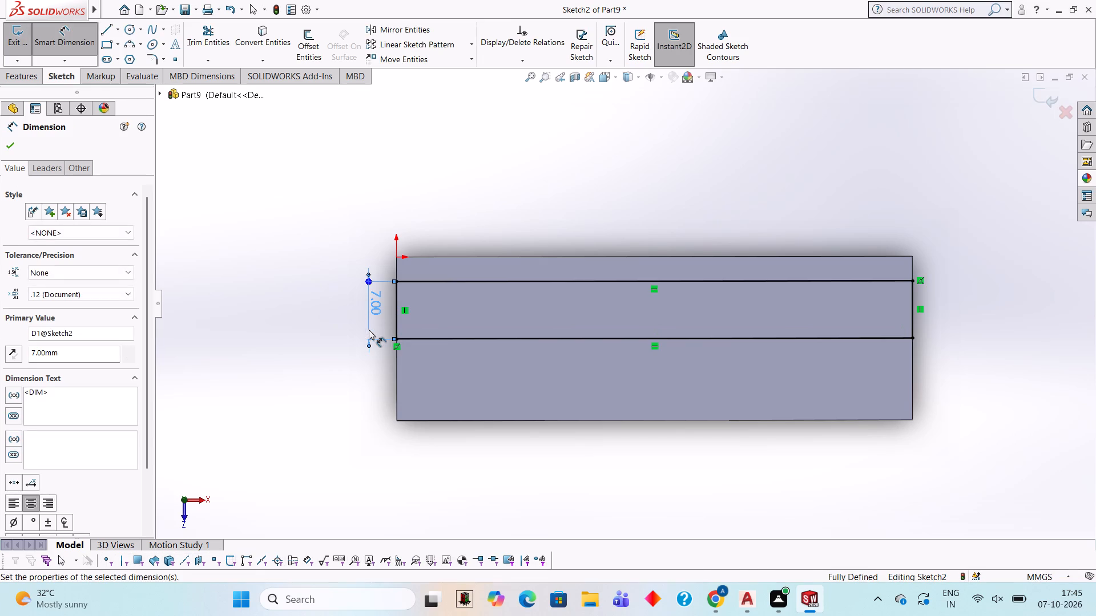
Add a driven dimension between the rectangle's long side nearest the origin and the face's long edge through the origin.
left_click(86, 38)
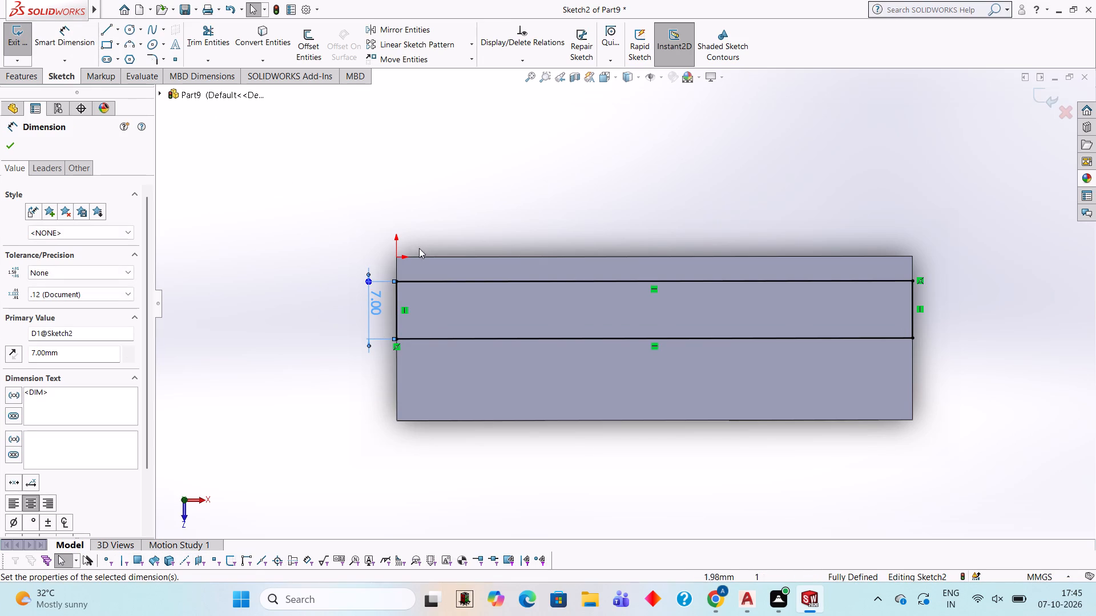
left_click(468, 256)
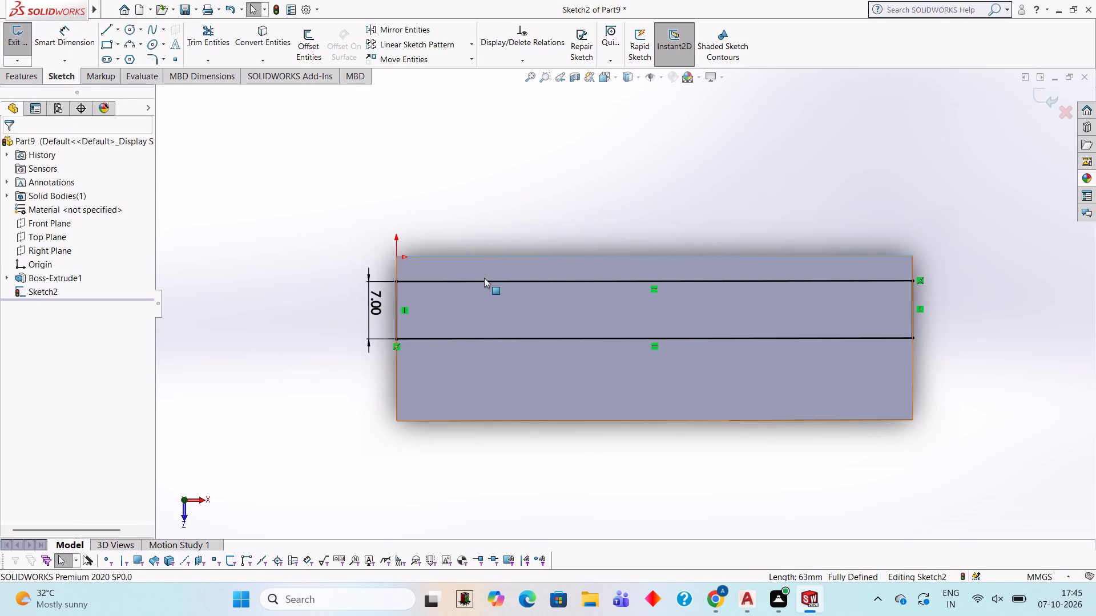
left_click(485, 278)
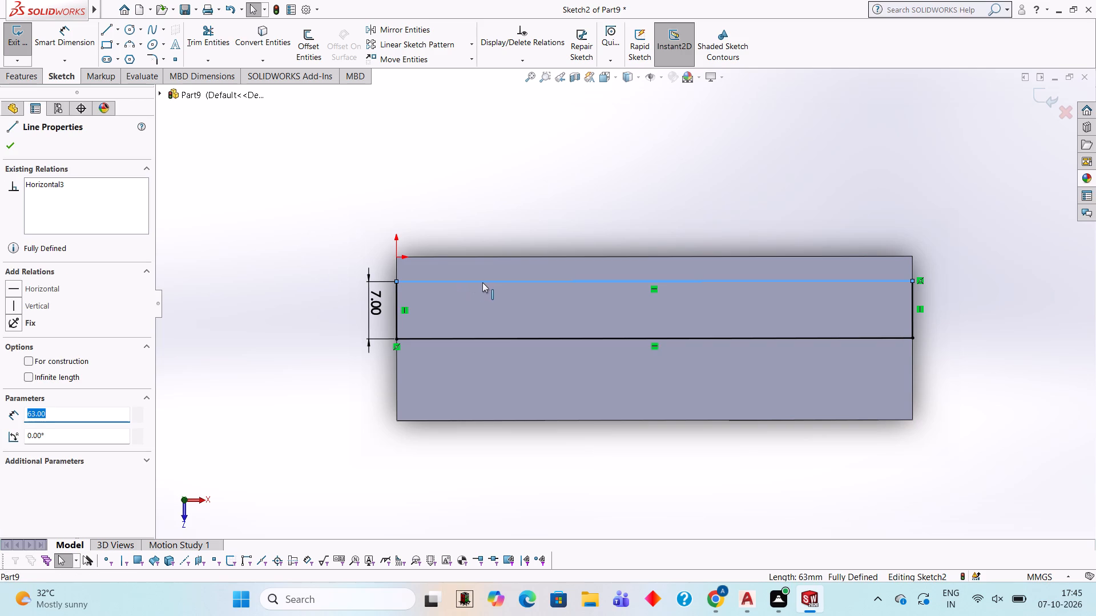
left_click(78, 40)
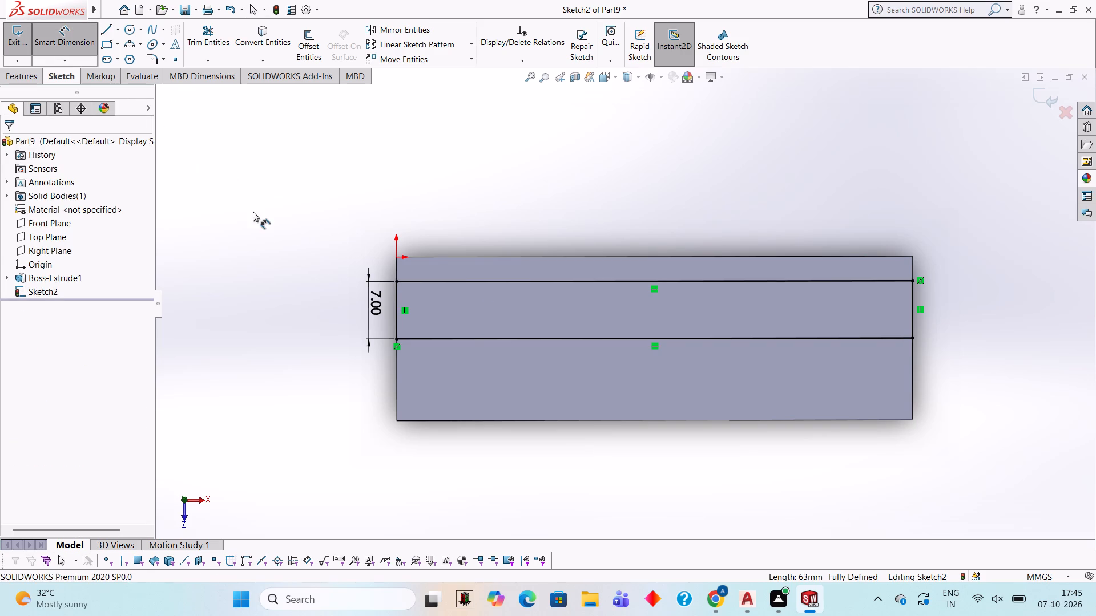
left_click(431, 282)
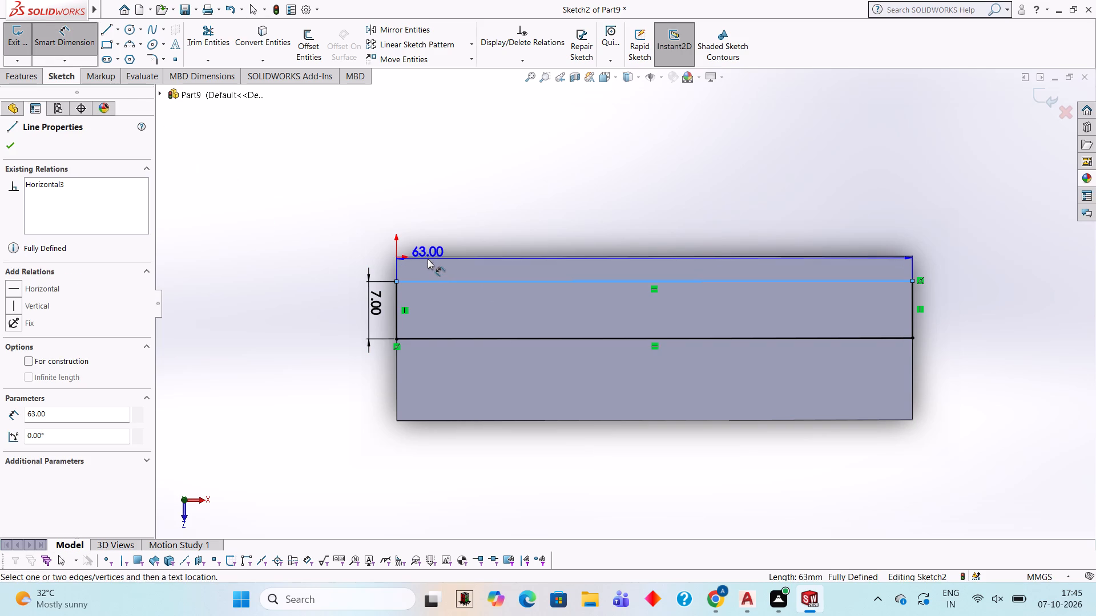
left_click(426, 258)
left_click(268, 247)
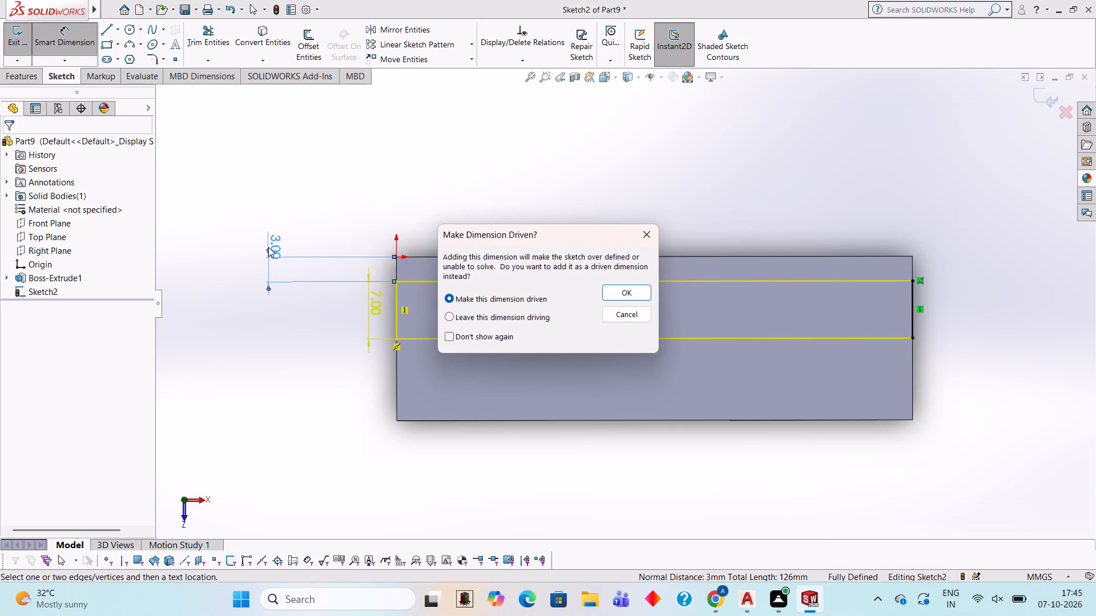
left_click(634, 292)
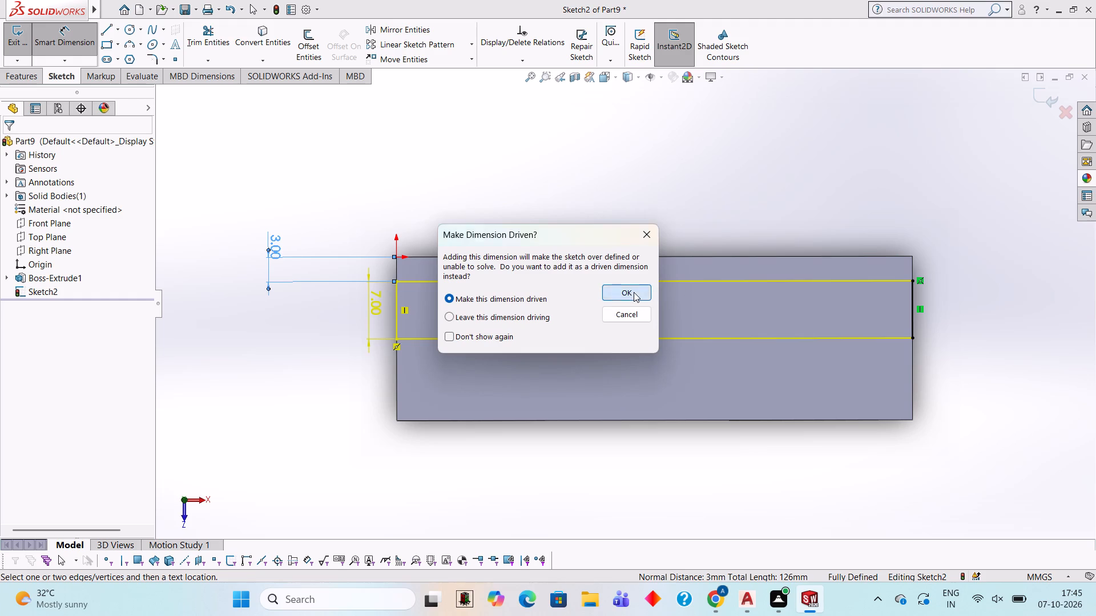
key("Escape")
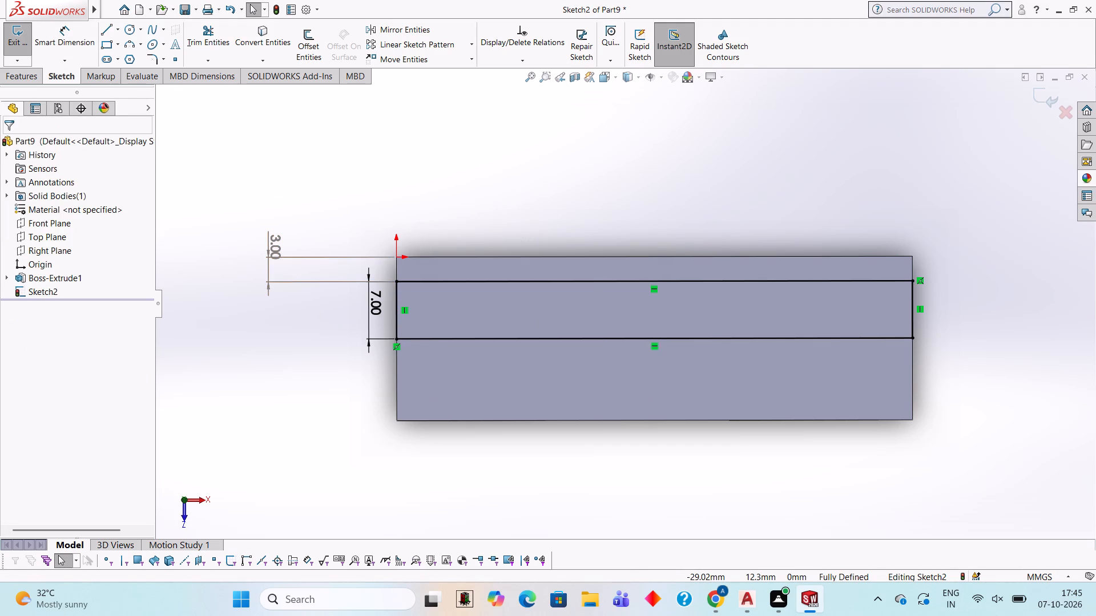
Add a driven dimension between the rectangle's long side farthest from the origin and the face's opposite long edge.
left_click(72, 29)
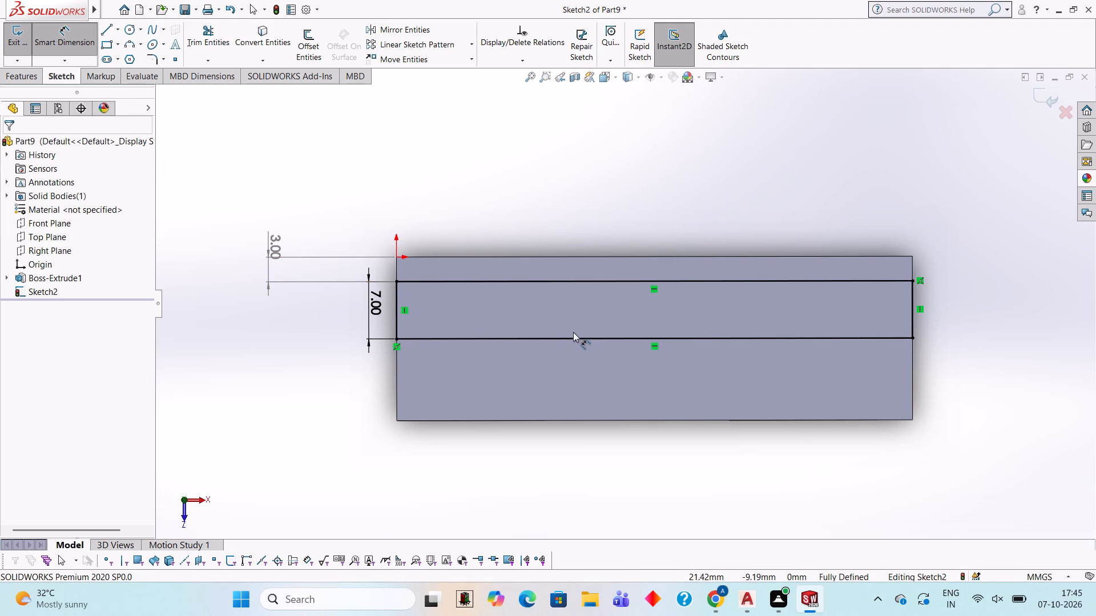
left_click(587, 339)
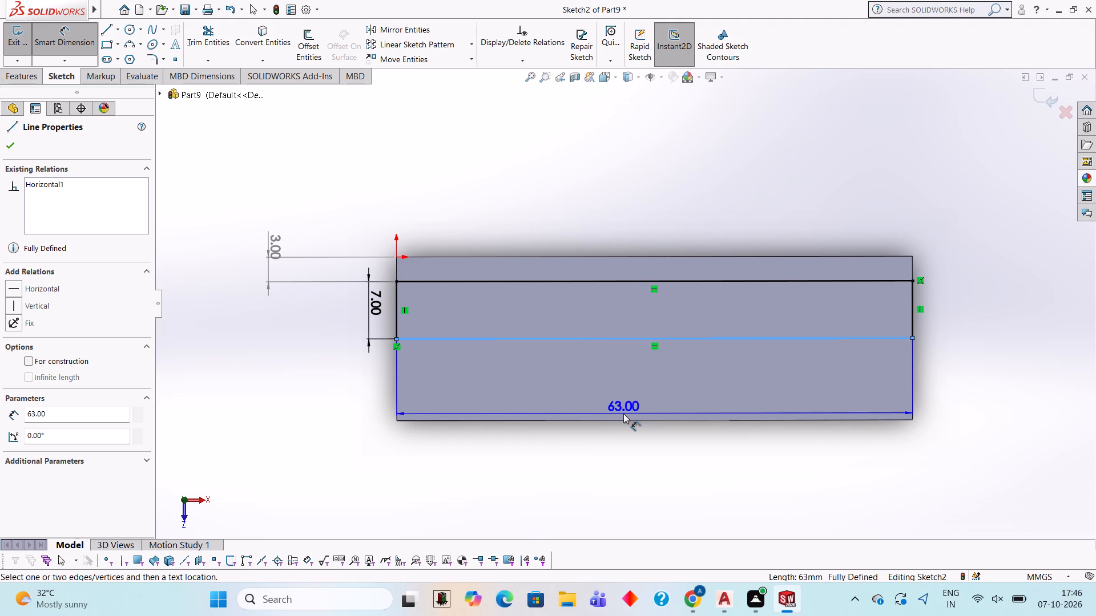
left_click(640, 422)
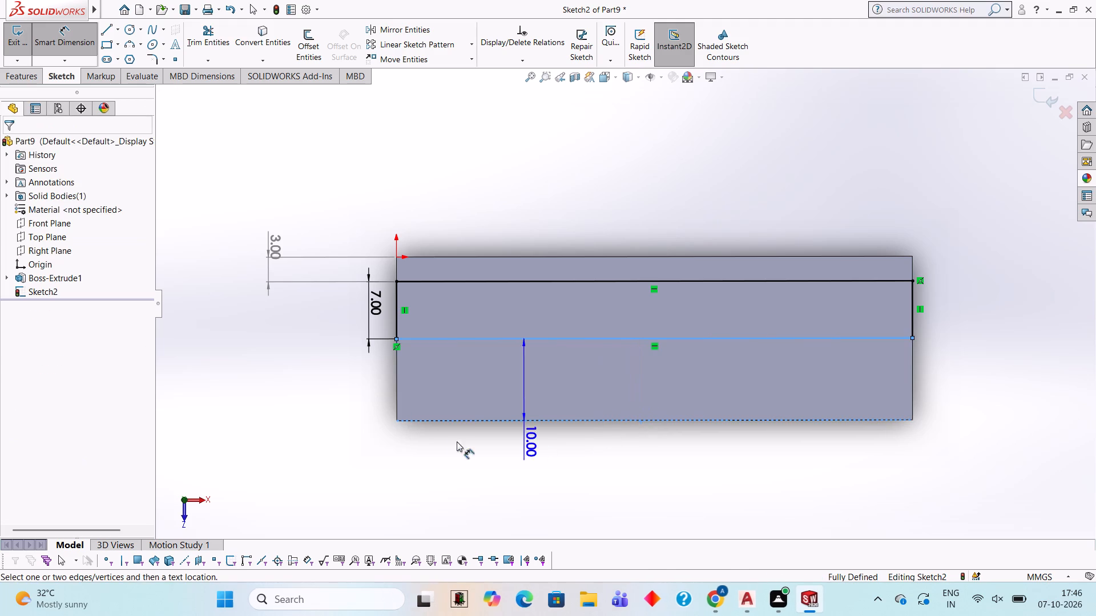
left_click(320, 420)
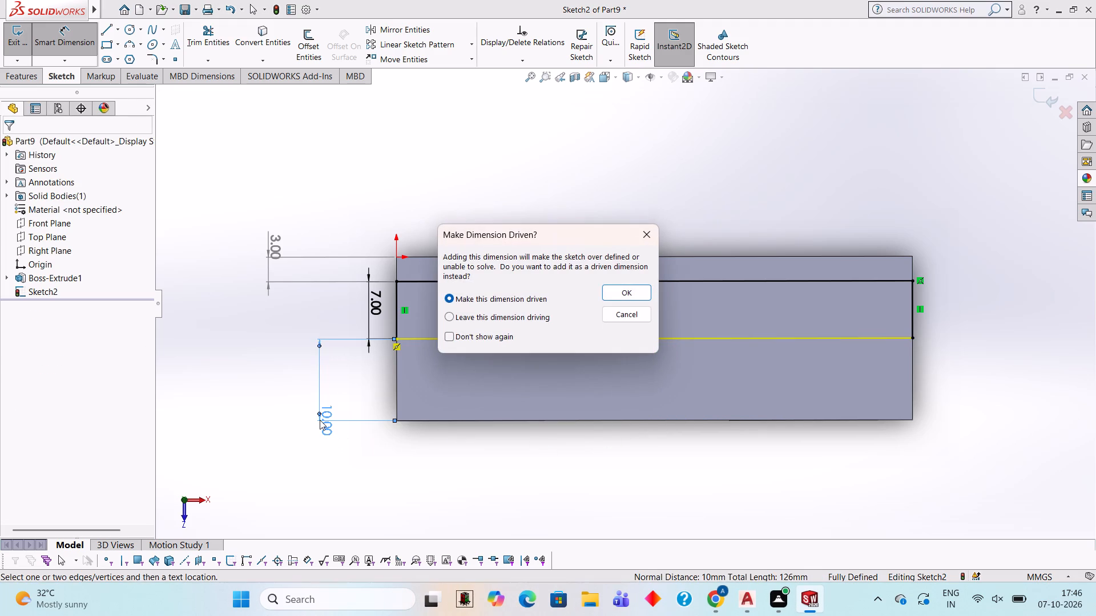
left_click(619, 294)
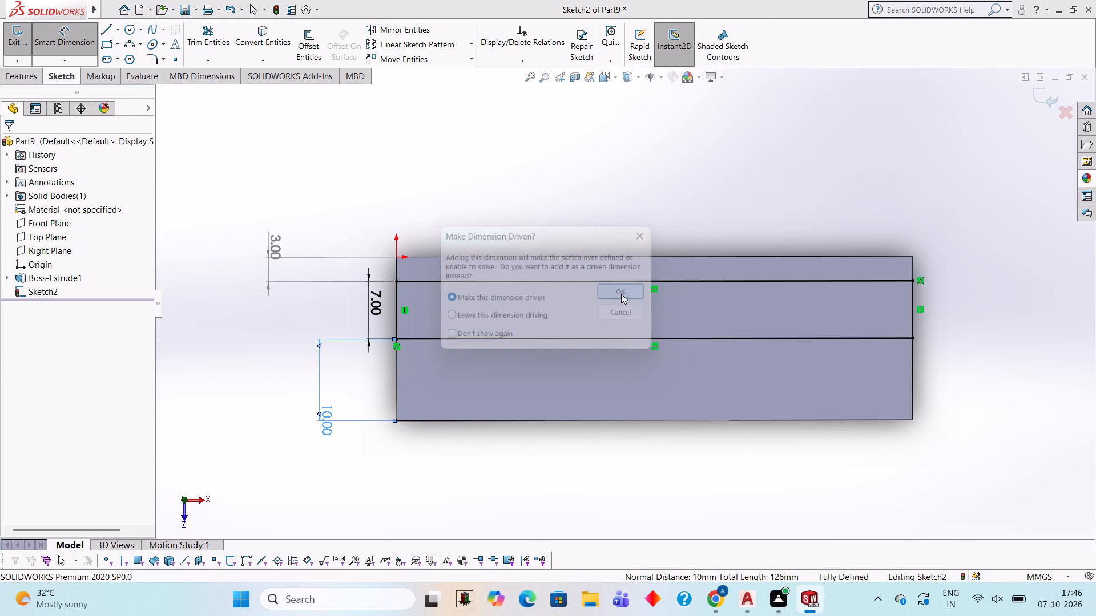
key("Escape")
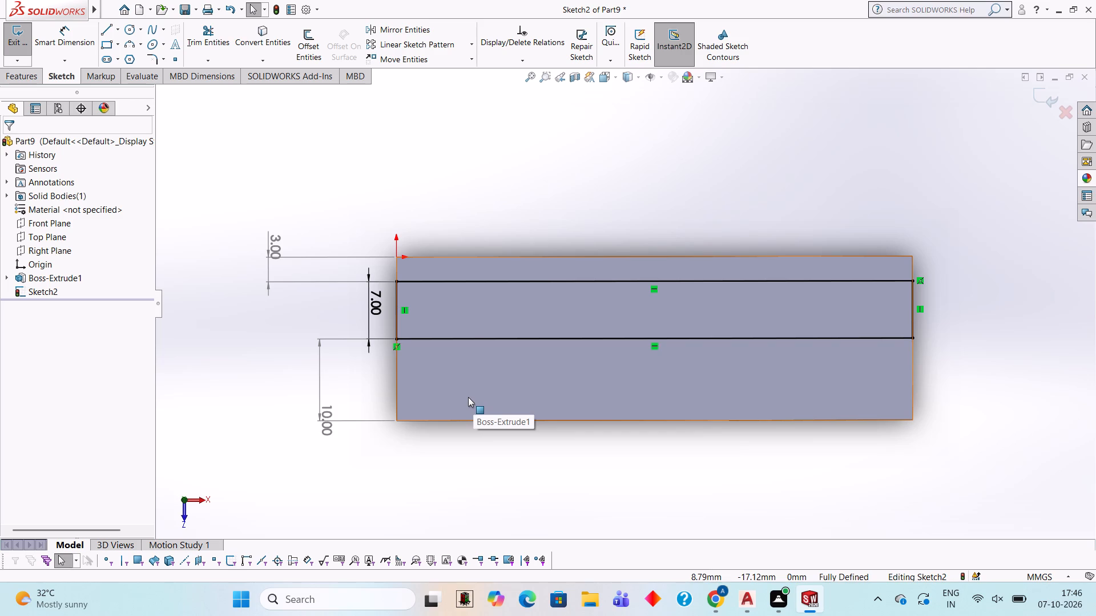
Undo both driven dimensions, the 7 mm width dimension and the rectangle, leaving the top-face sketch empty.
key("ctrl+z")
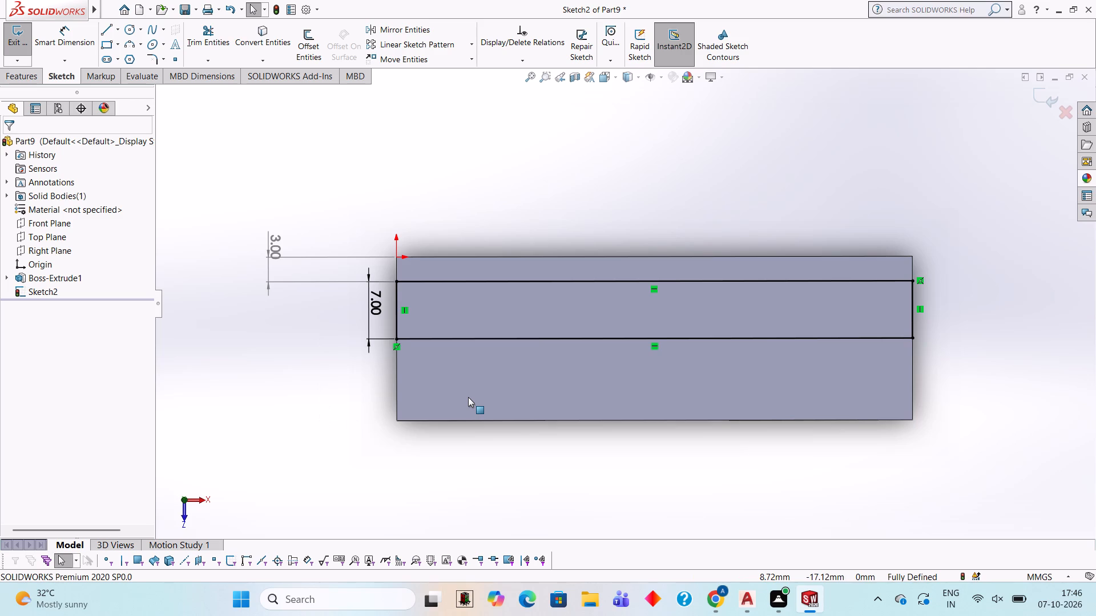
key("ctrl+z")
key("ctrl+z")
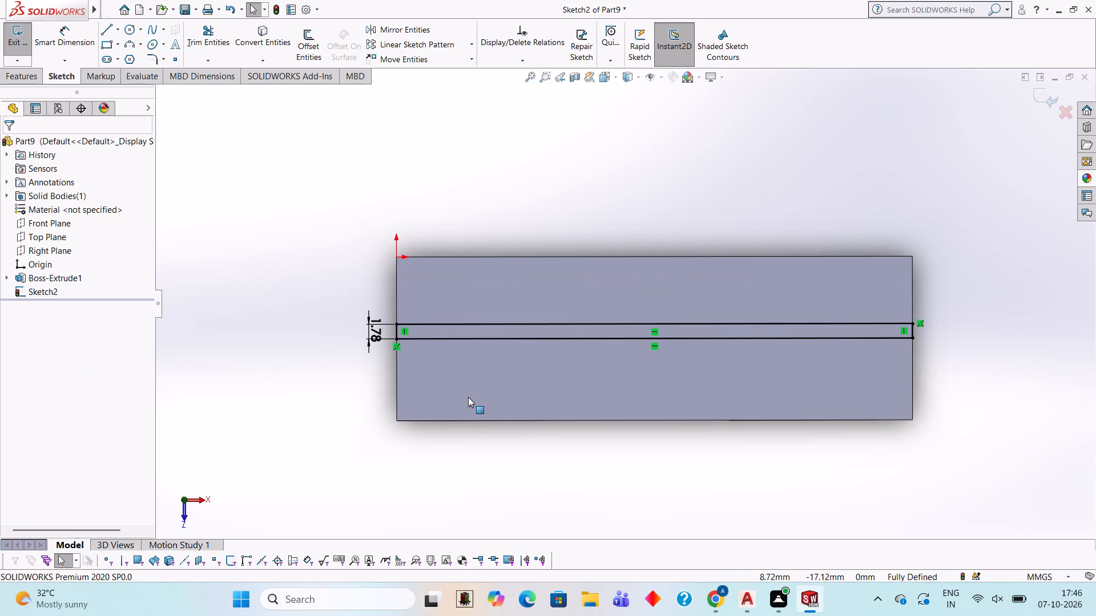
key("ctrl+z")
key("ctrl+z")
key("Escape")
key("Escape")
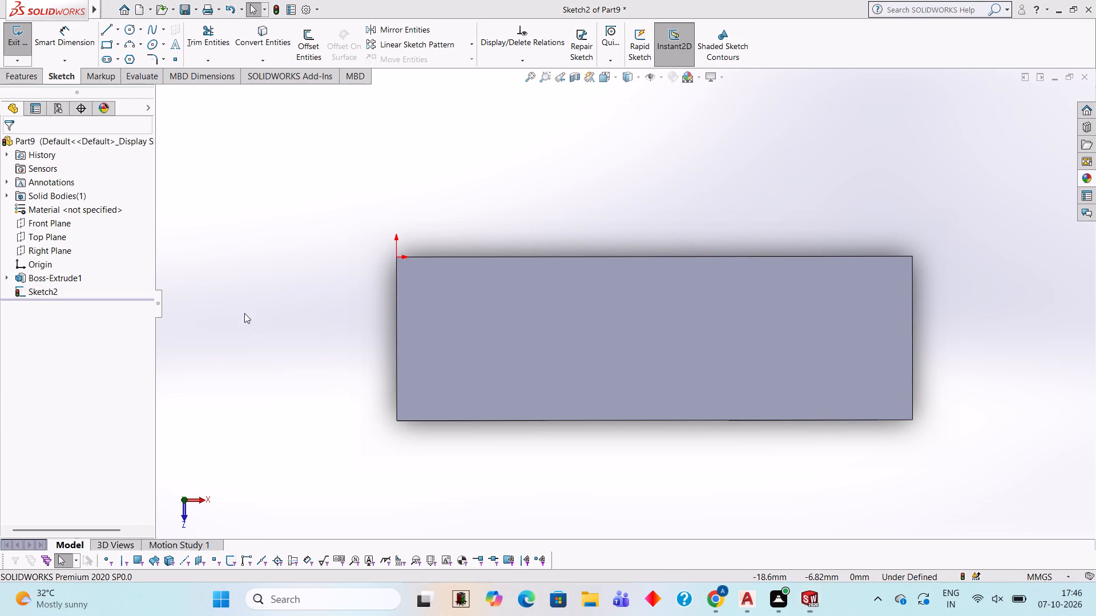
Switch to Calculator, compute 7 ÷ 2, and close it.
type("7/")
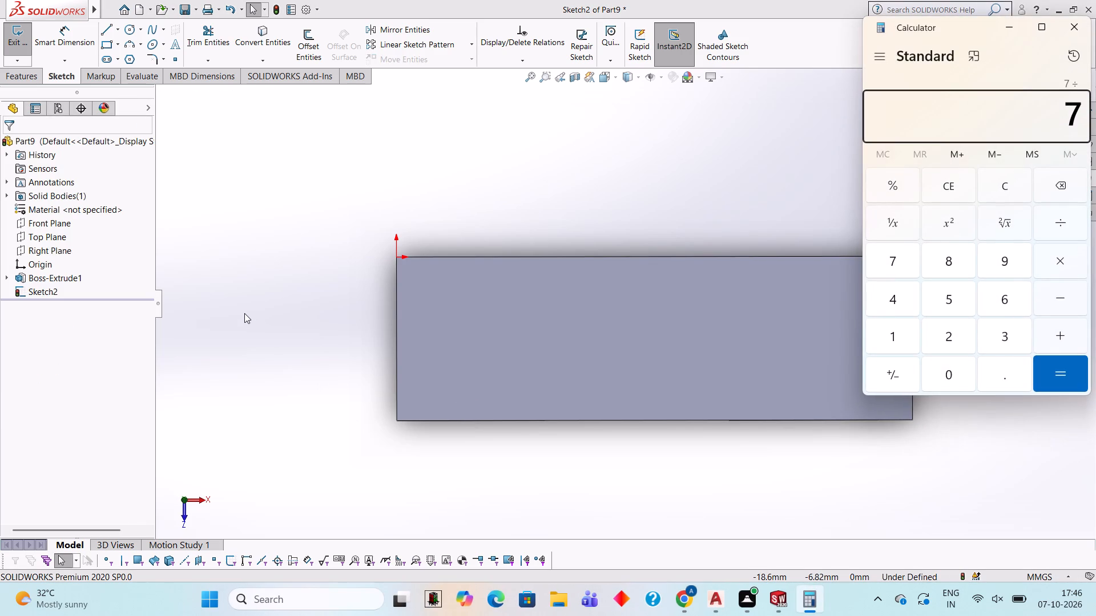
key("2")
key("Return")
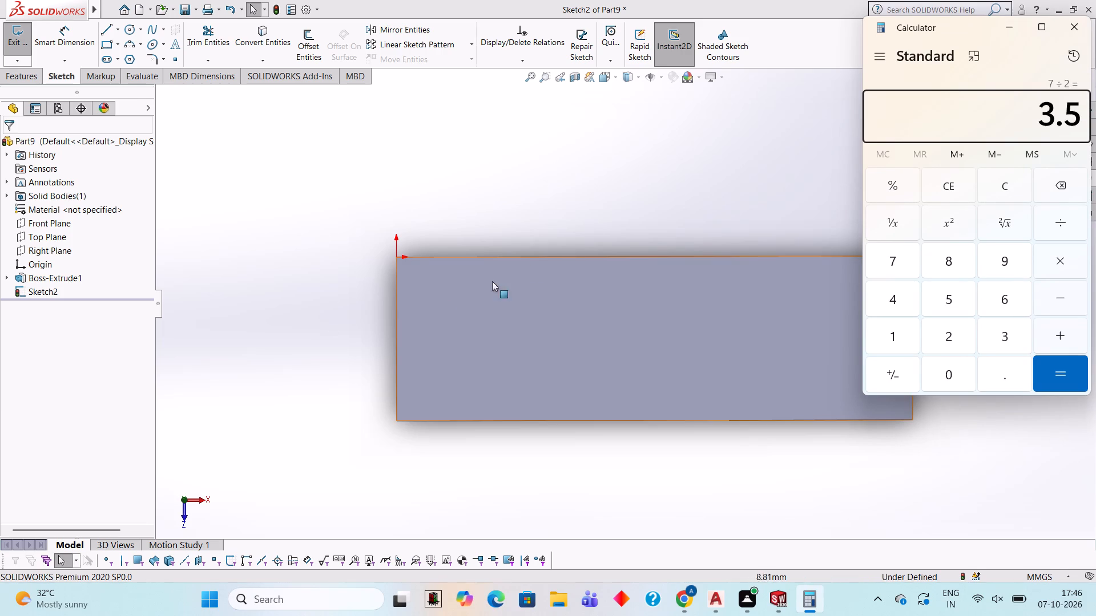
left_click(1079, 24)
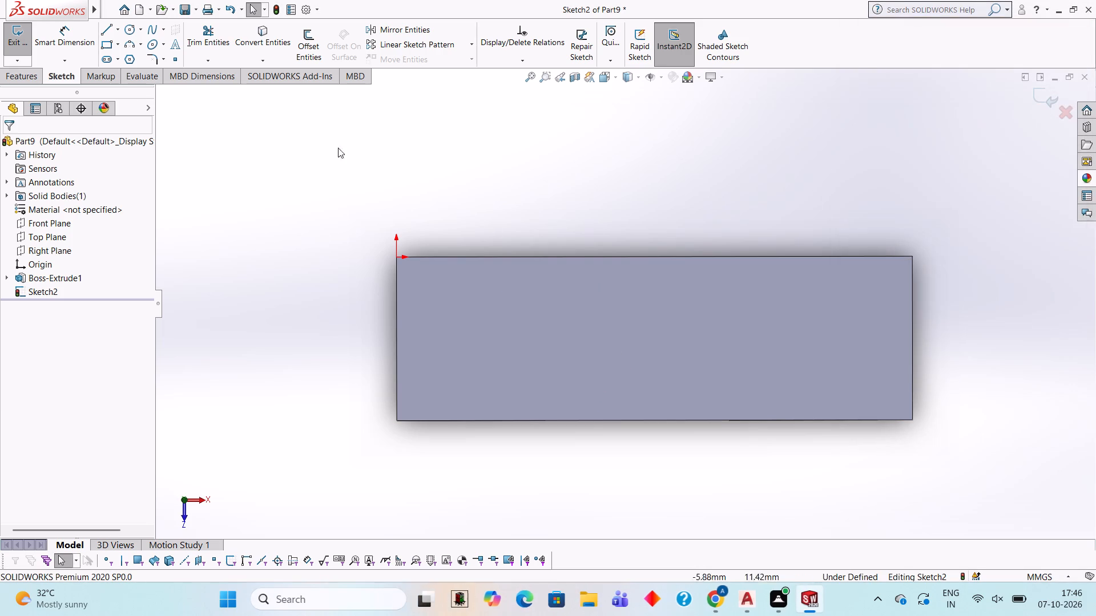
From the origin-side short edge's midpoint, sketch a 3.5 mm line toward the origin and a 7 mm line back along the edge.
left_click(113, 30)
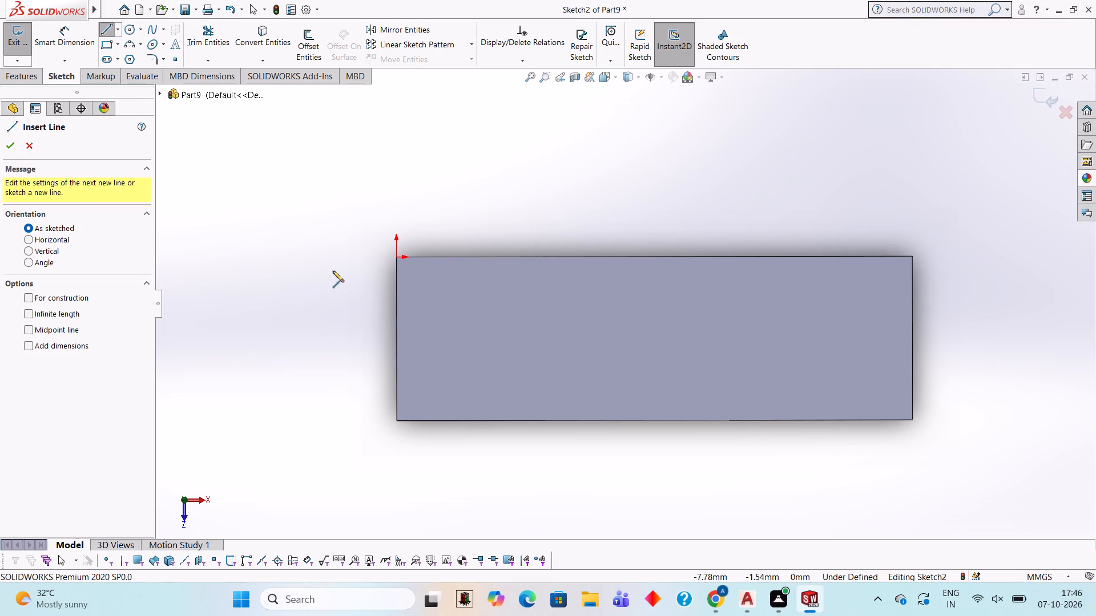
left_click(397, 337)
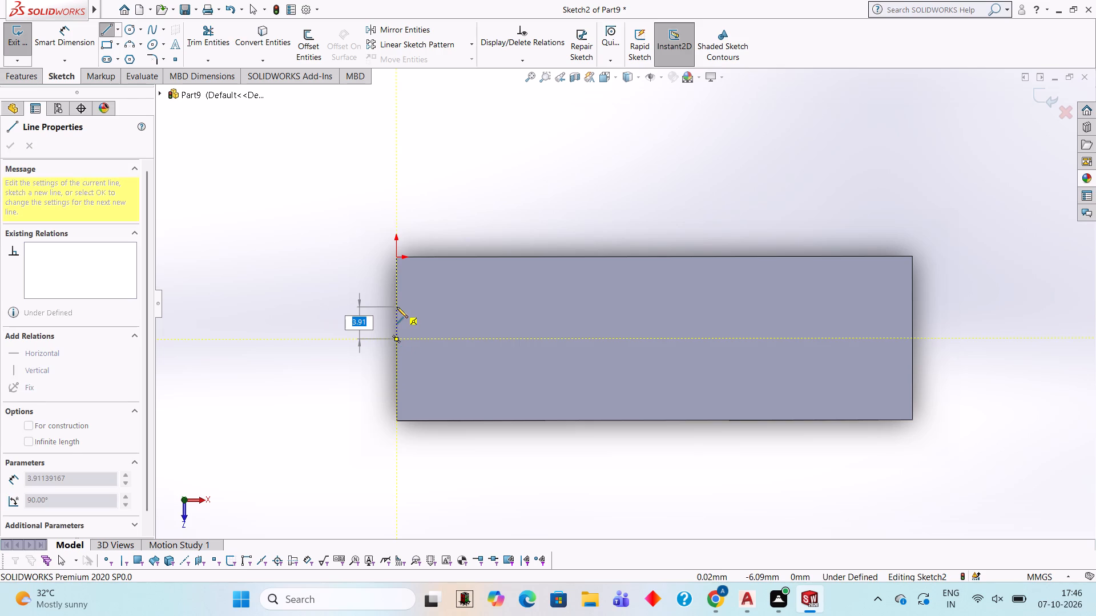
type("3.5")
key("Return")
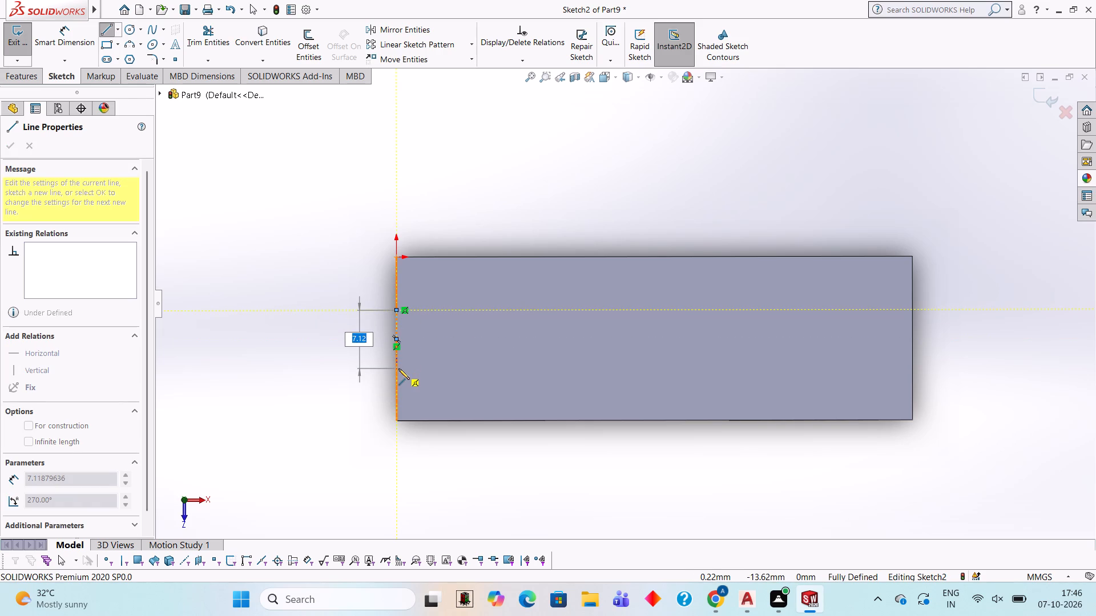
key("7")
key("Return")
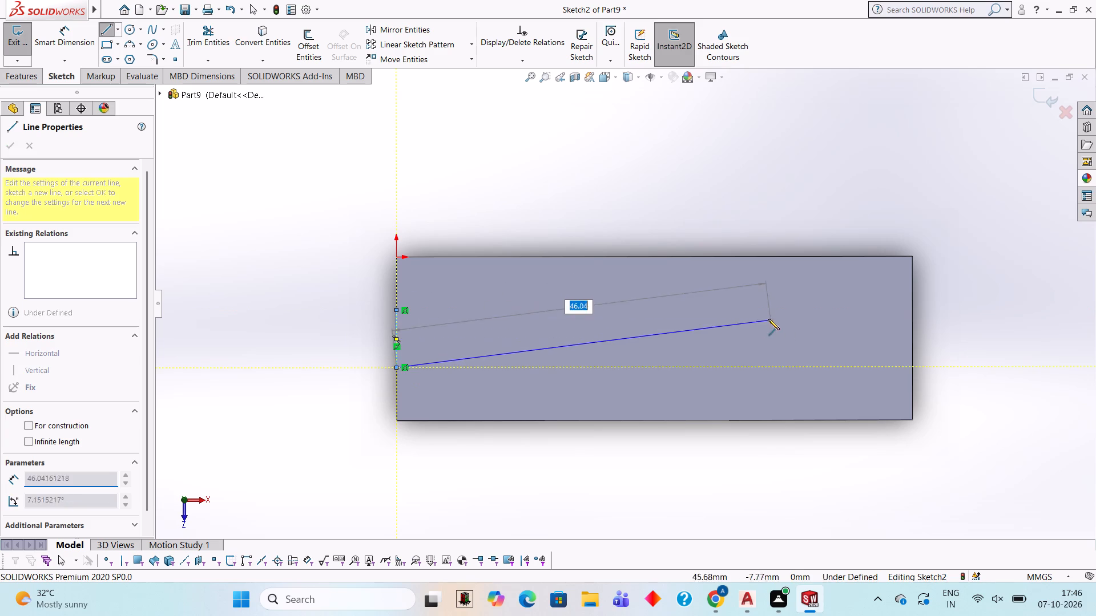
Close the outline with a horizontal line to the opposite short edge, a 7 mm line along it toward the origin's side, and a horizontal line back.
left_click(912, 363)
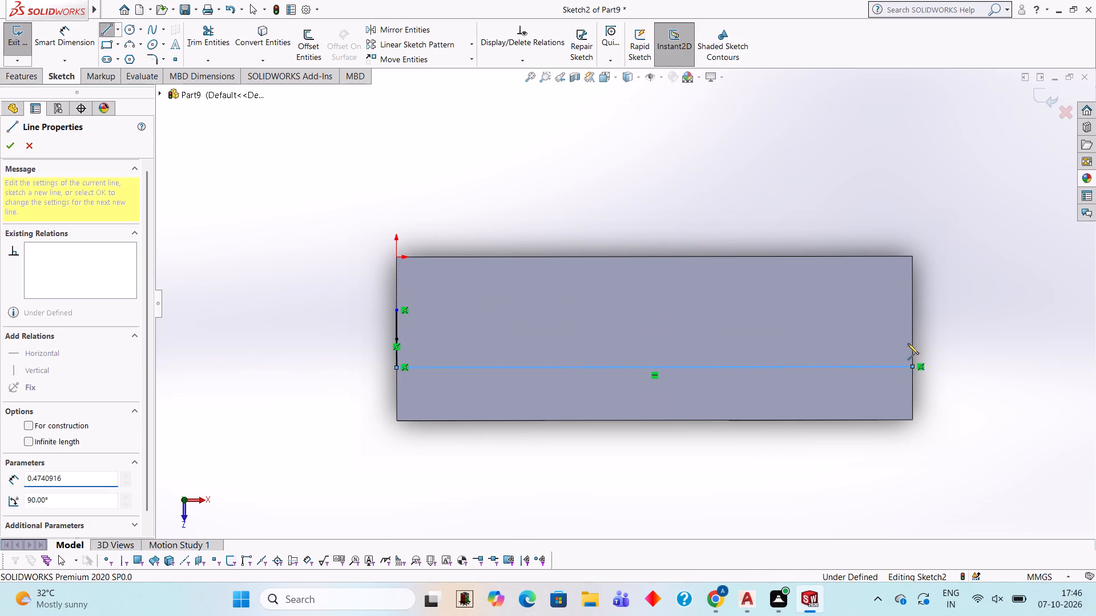
key("7")
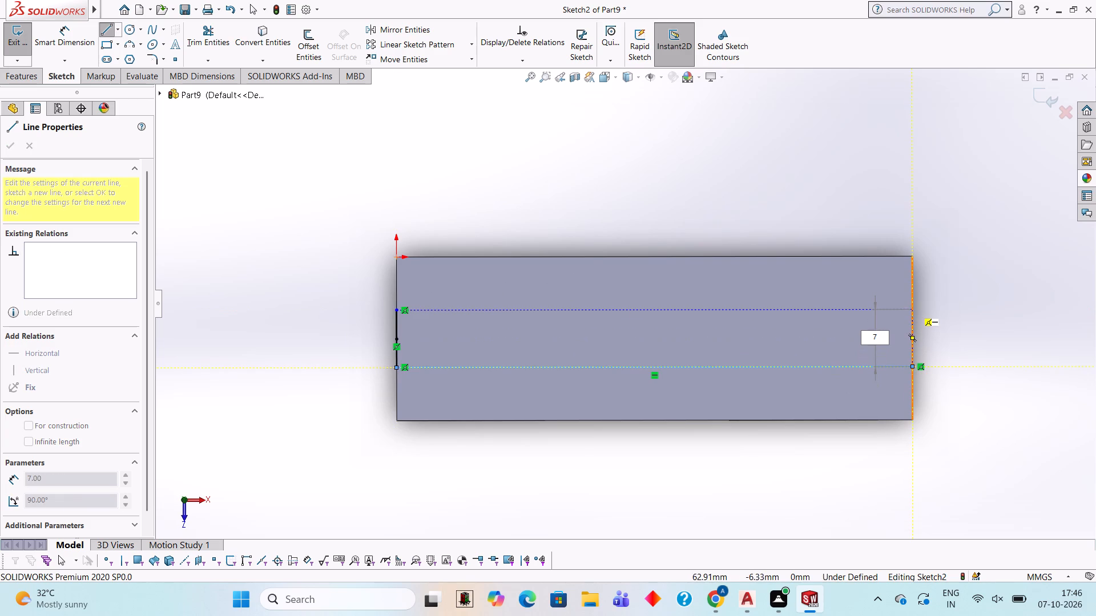
key("Return")
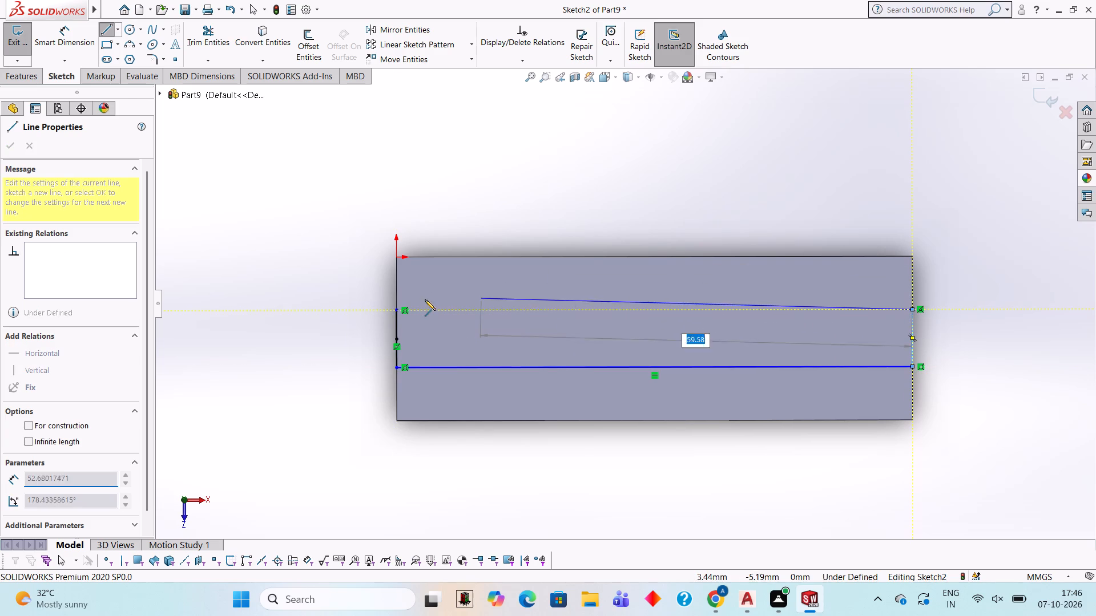
left_click(396, 310)
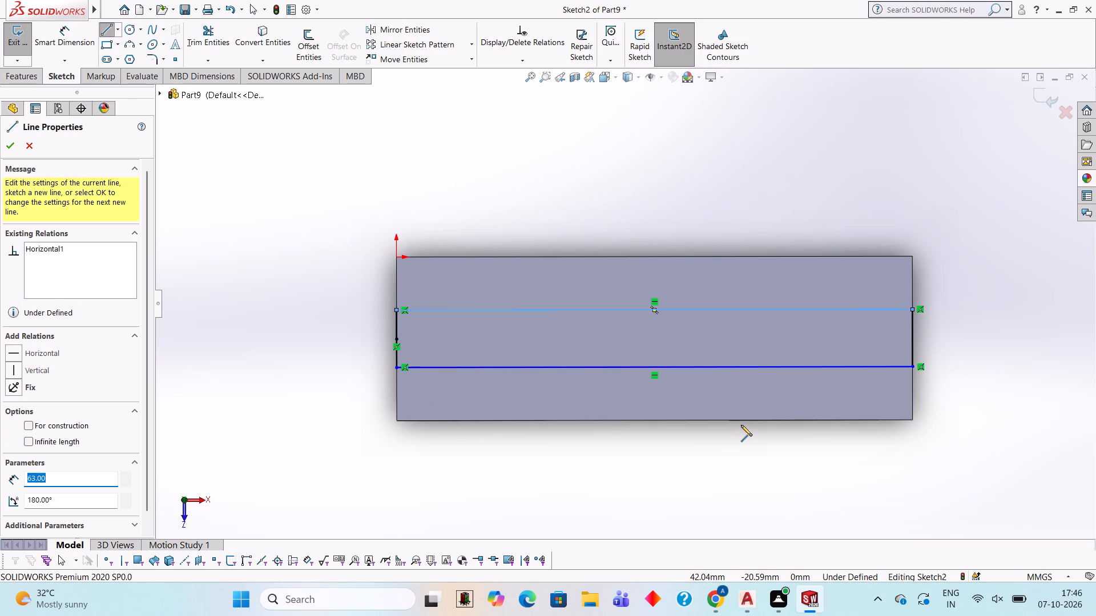
Cut-extrude the enclosed 7 mm wide region of the top-face sketch as a blind cut 5 mm deep.
middle_click_drag(694, 447, 694, 408)
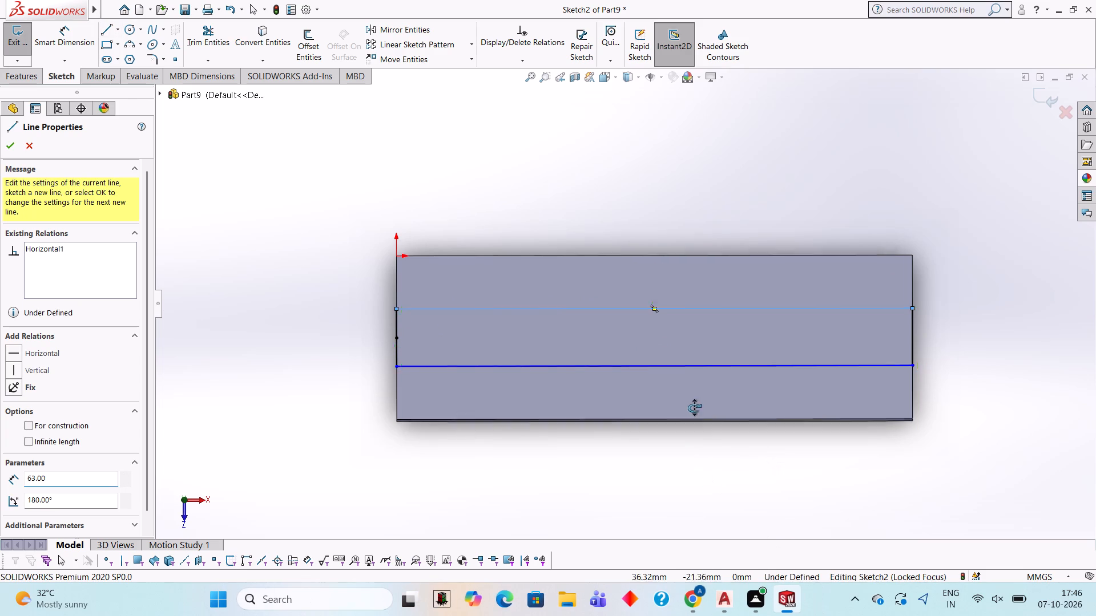
middle_click_drag(694, 408, 697, 345)
left_click(33, 76)
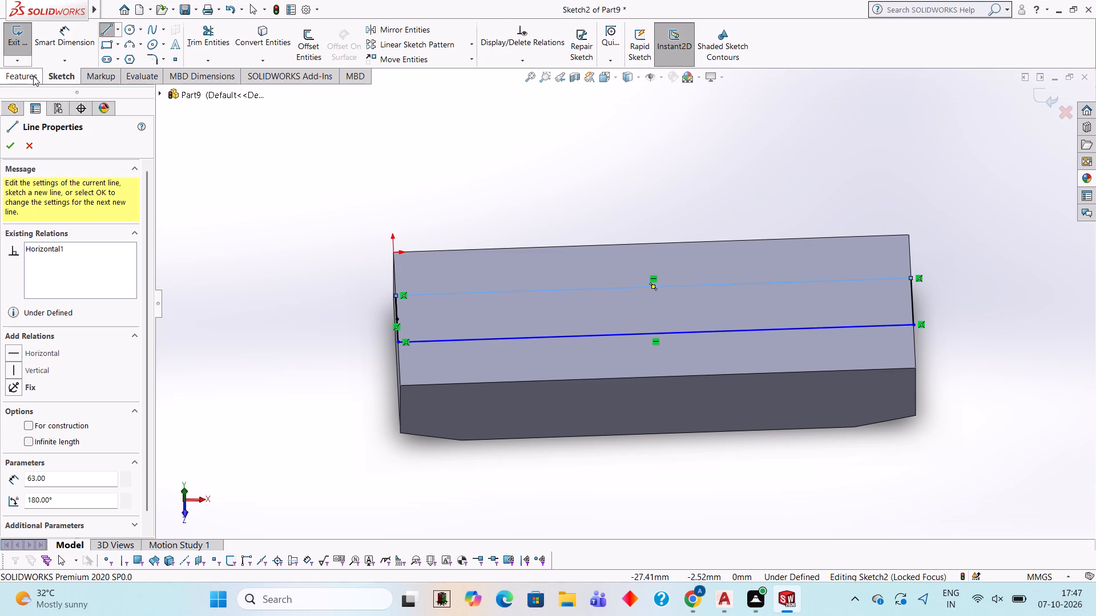
left_click(198, 43)
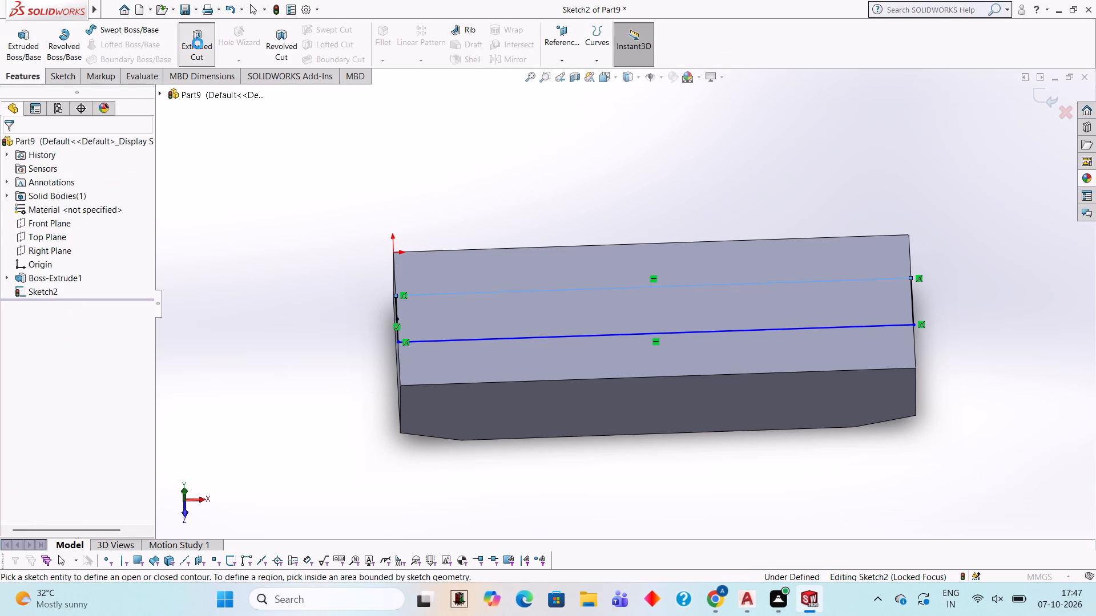
left_click(501, 306)
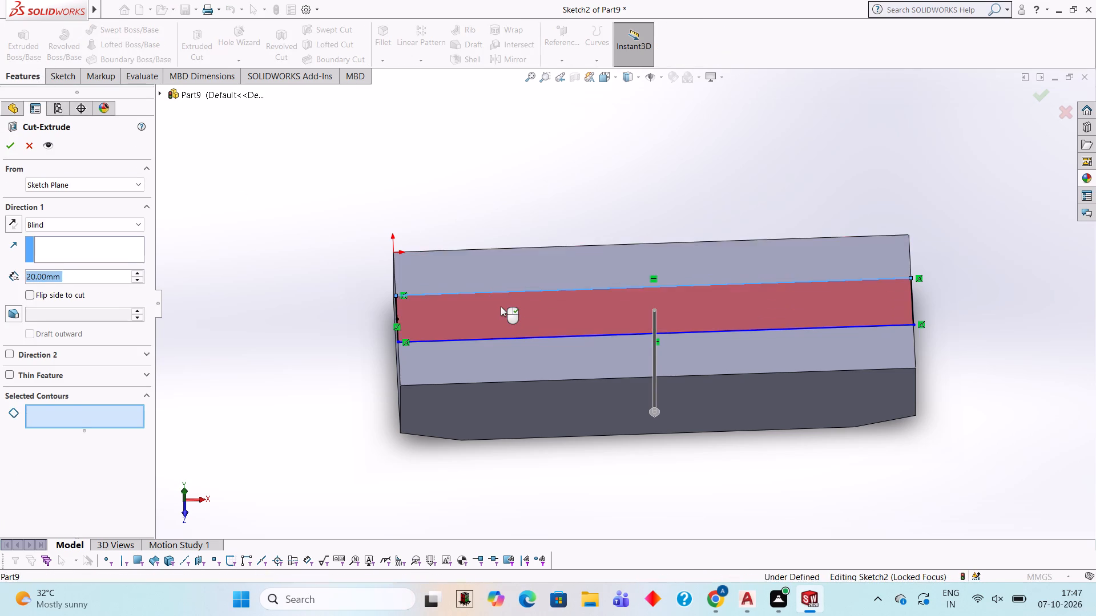
left_click(79, 276)
key("BackSpace")
key("BackSpace")
key("BackSpace")
key("BackSpace")
key("BackSpace")
key("BackSpace")
key("BackSpace")
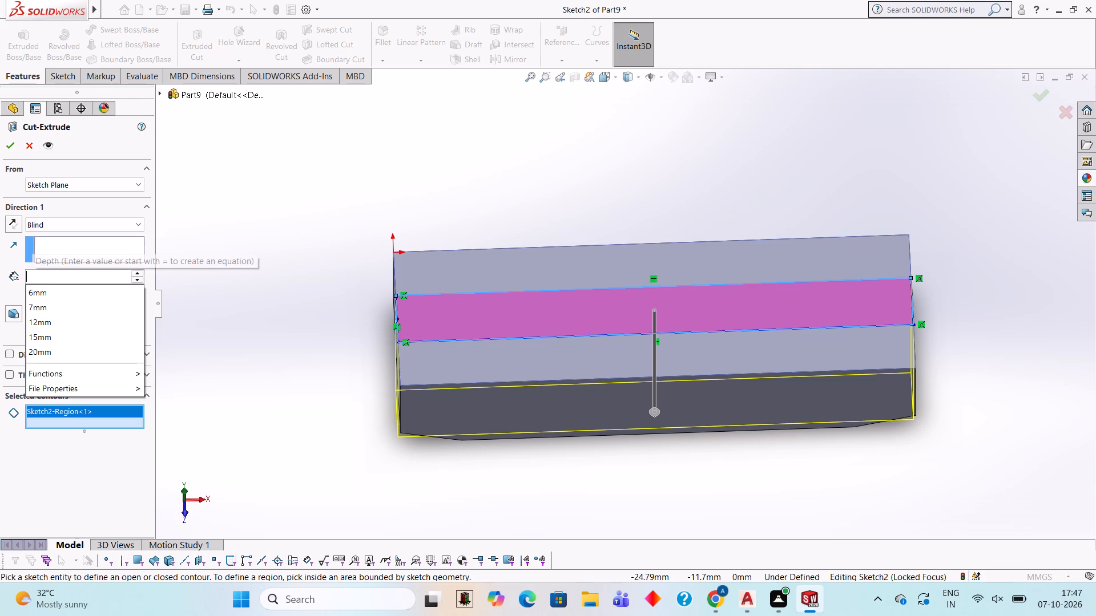
key("5")
key("Return")
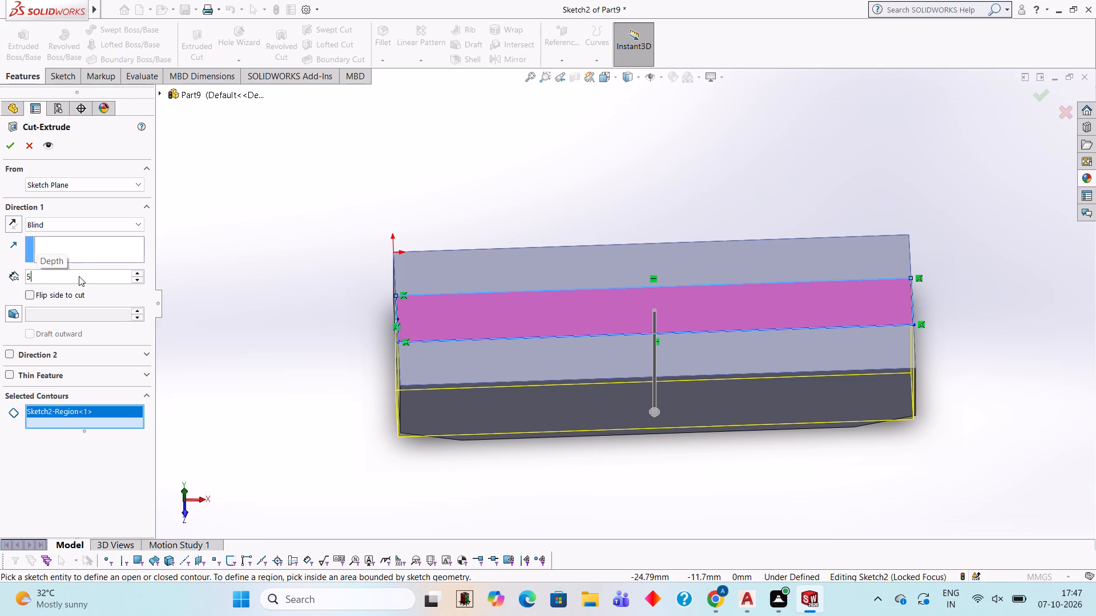
middle_click_drag(269, 338, 313, 315)
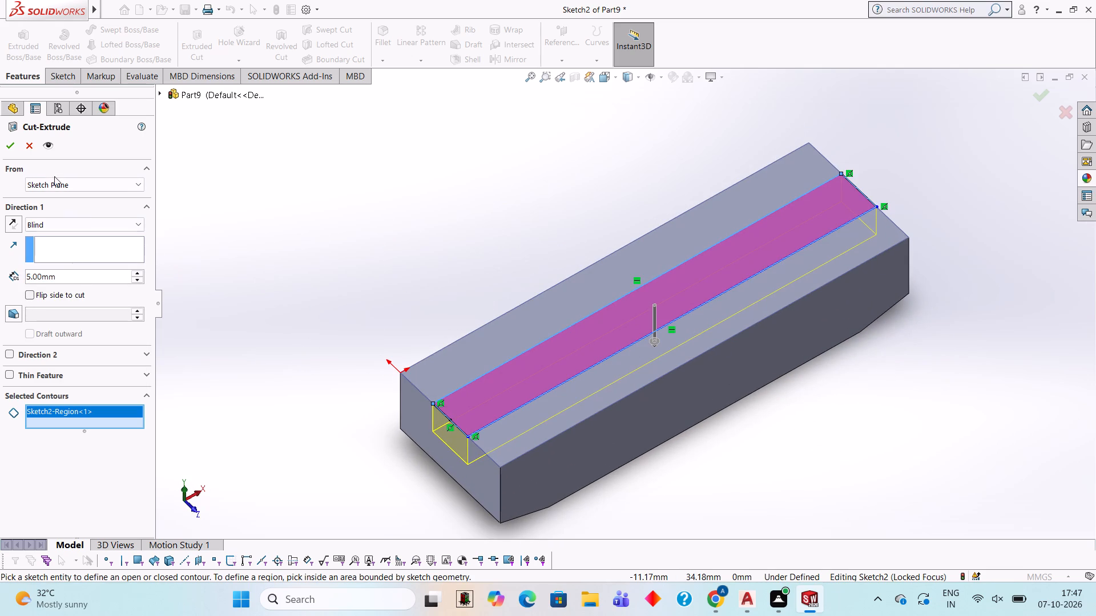
left_click(14, 138)
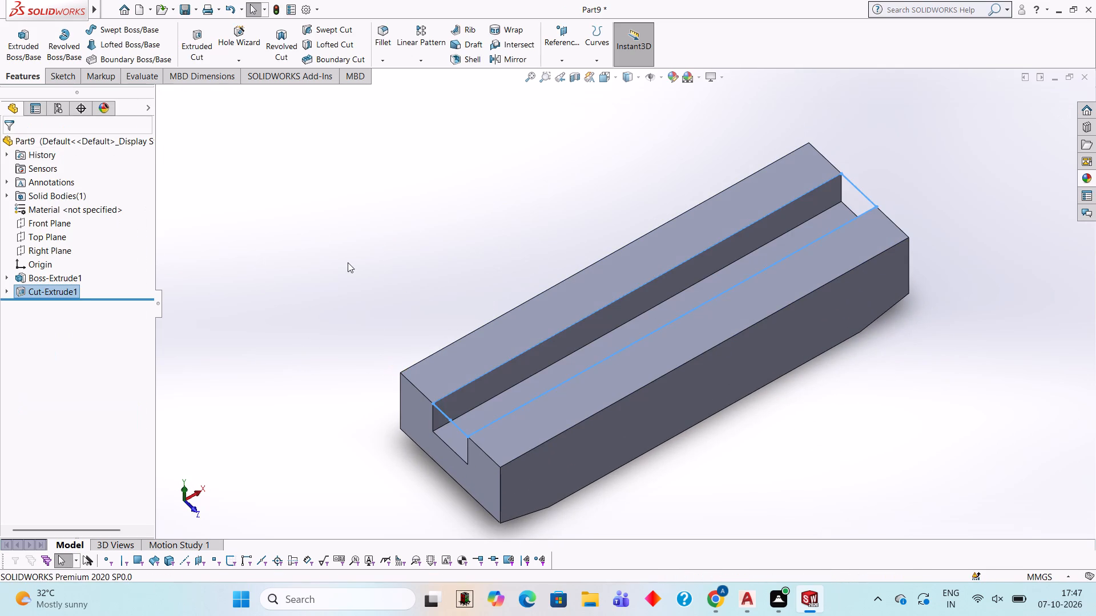
left_click(348, 262)
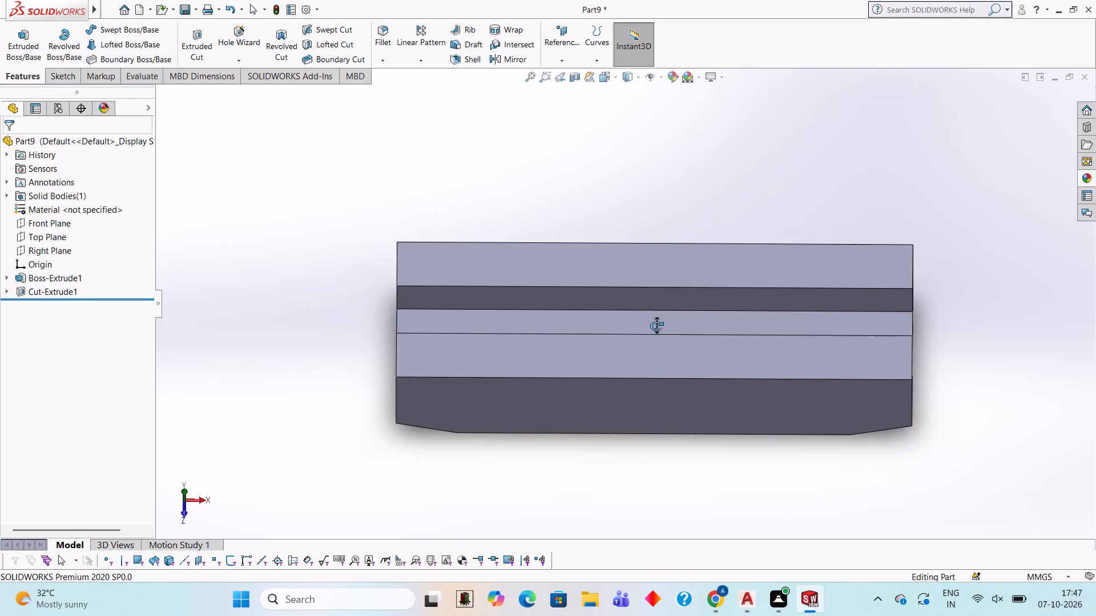
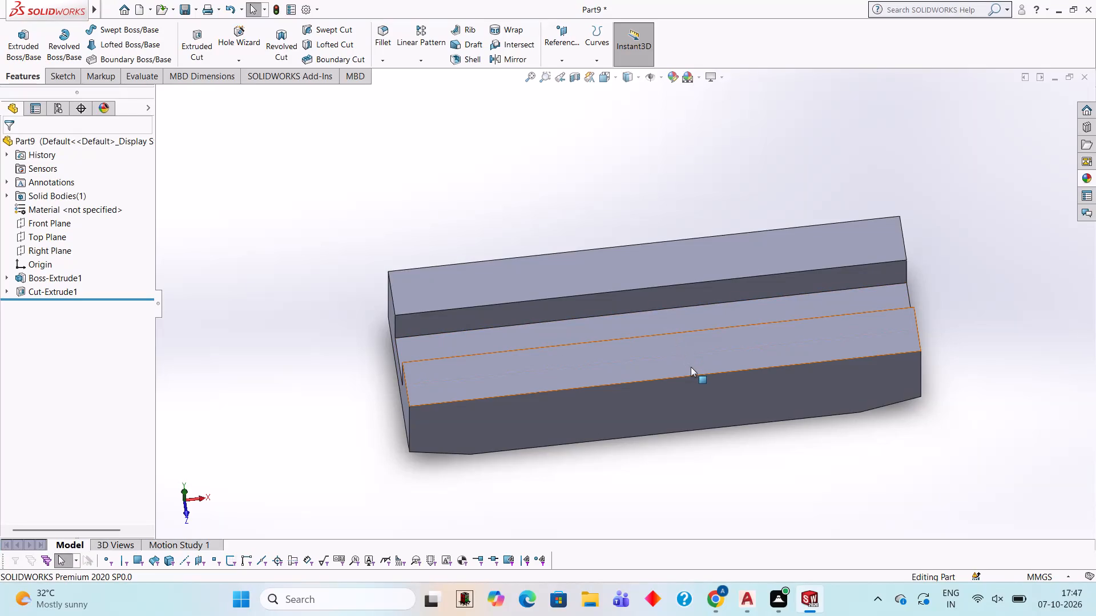
Open a new sketch on the origin-side strip of the block's top face, viewed face-on.
left_click(698, 270)
left_click(747, 242)
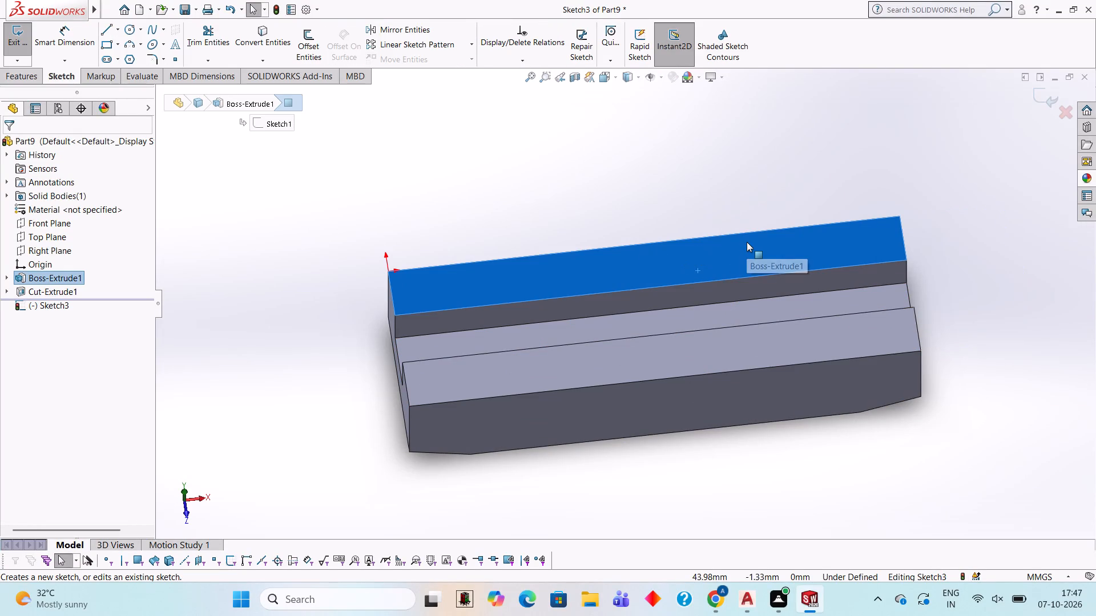
key("ctrl+8")
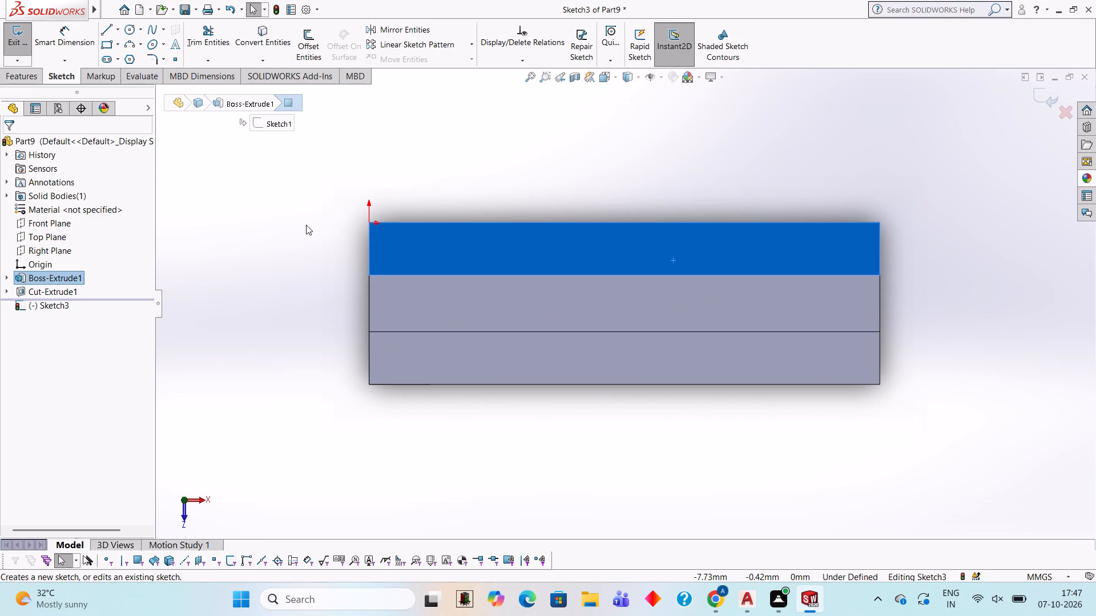
Switch to Calculator, compute 34 ÷ 2, and close it.
type("34/2")
key("Return")
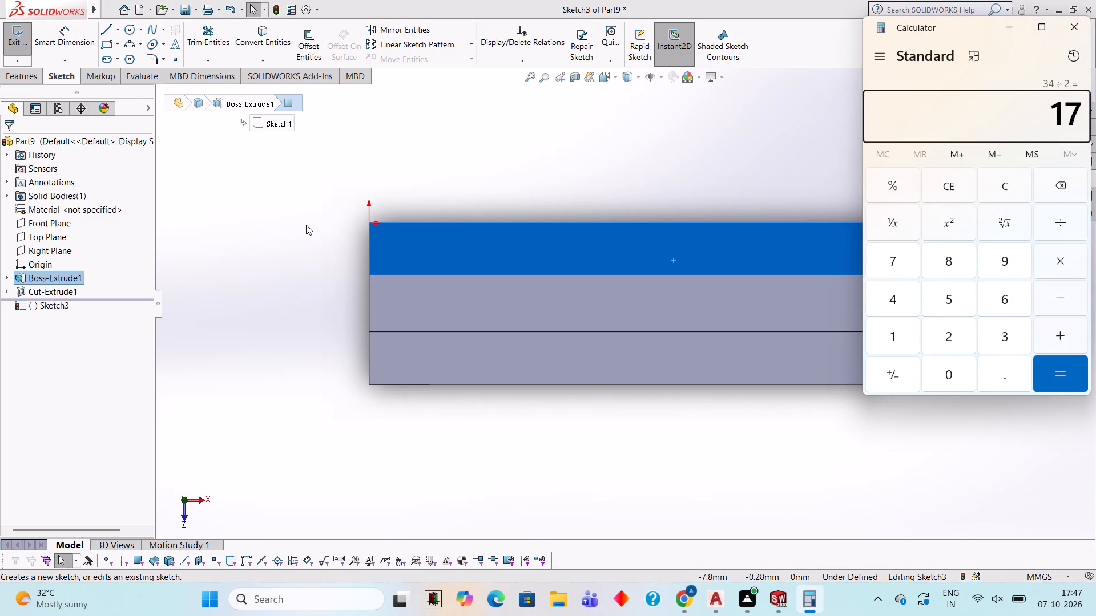
left_click(1076, 23)
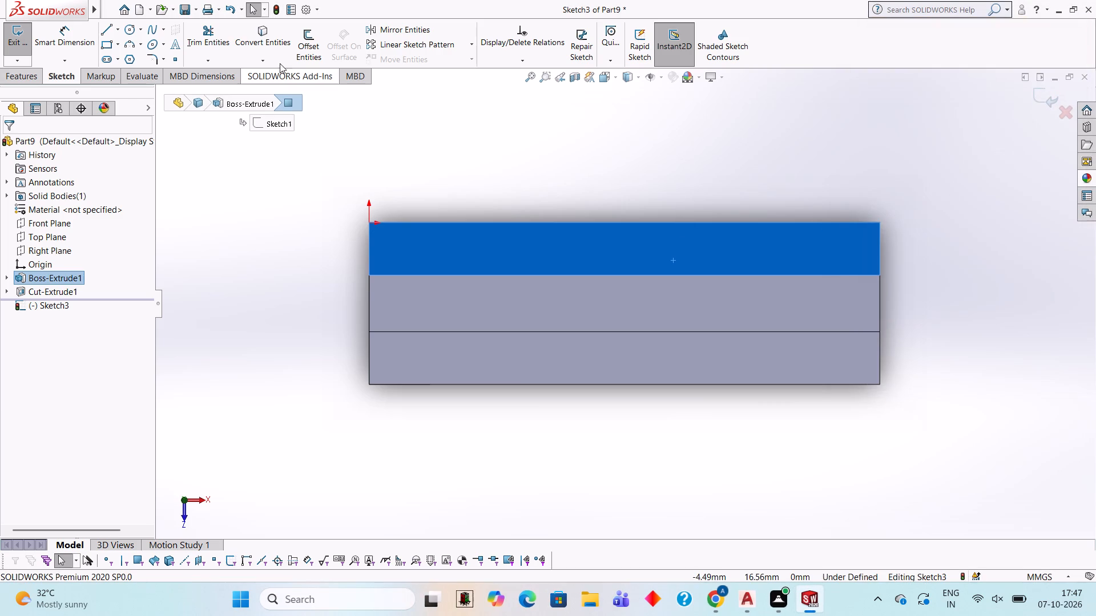
From the origin-side long edge's midpoint, sketch a 17 mm line along the edge away from the origin.
left_click(109, 32)
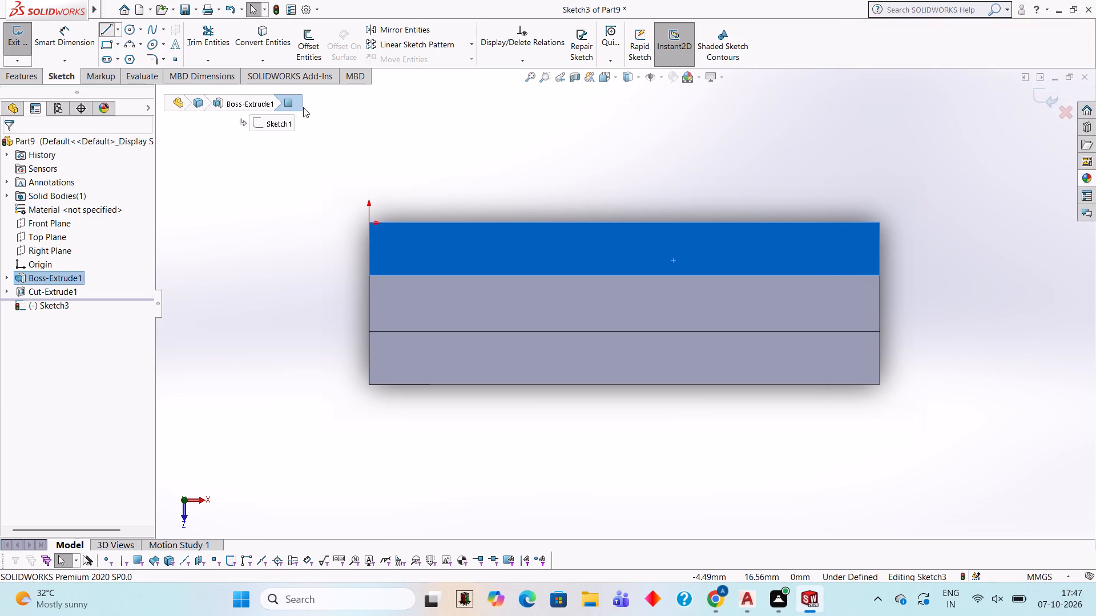
left_click(626, 222)
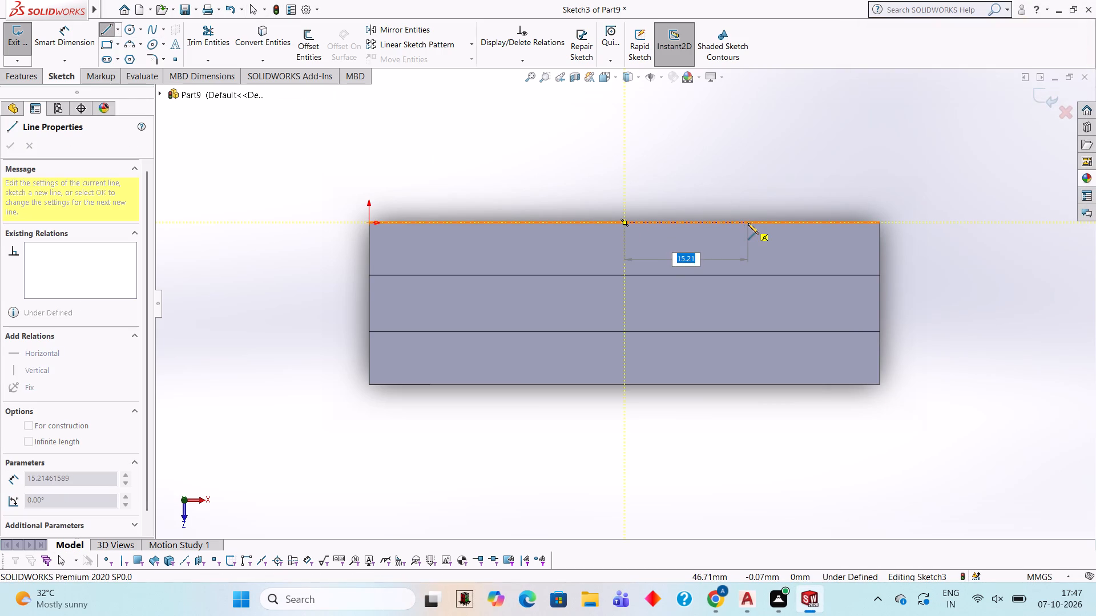
type("17")
key("Return")
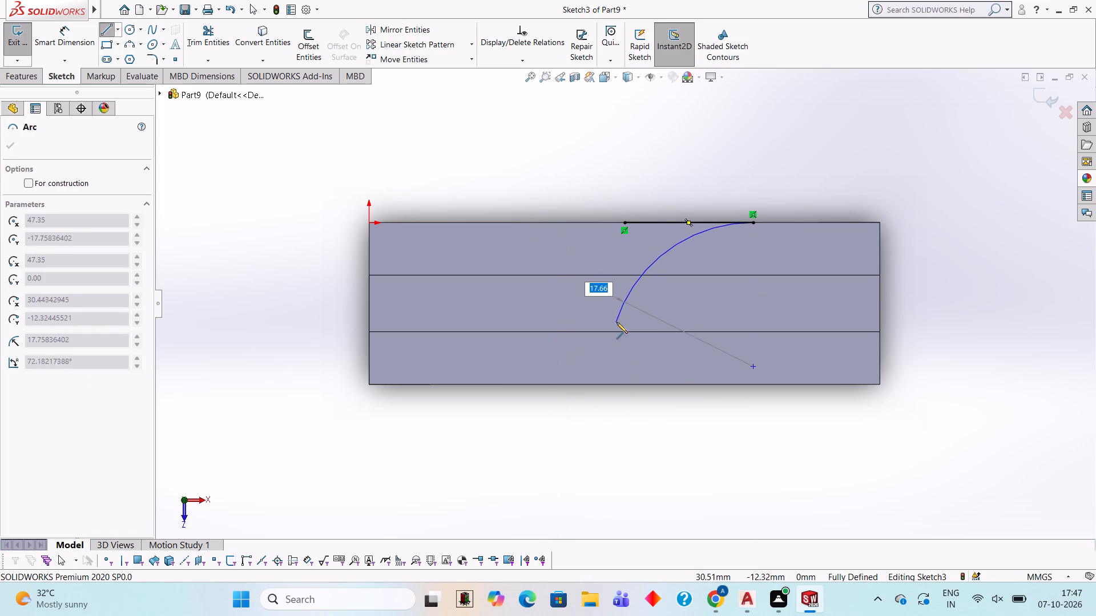
key("Escape")
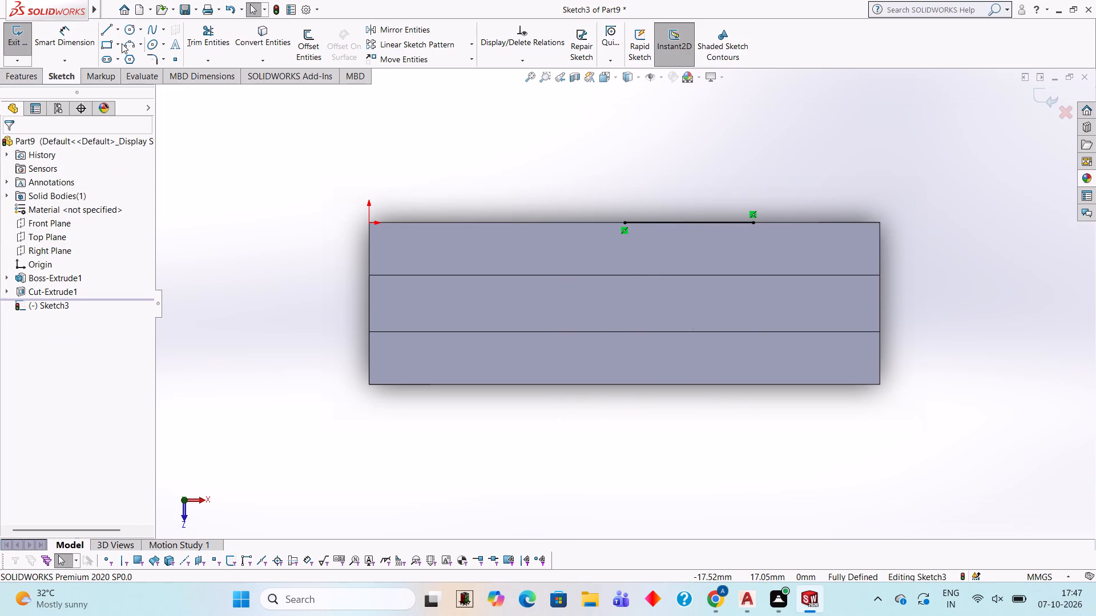
From the same midpoint, sketch a 17 mm line toward the origin and a vertical line to the opposite long edge.
left_click(102, 26)
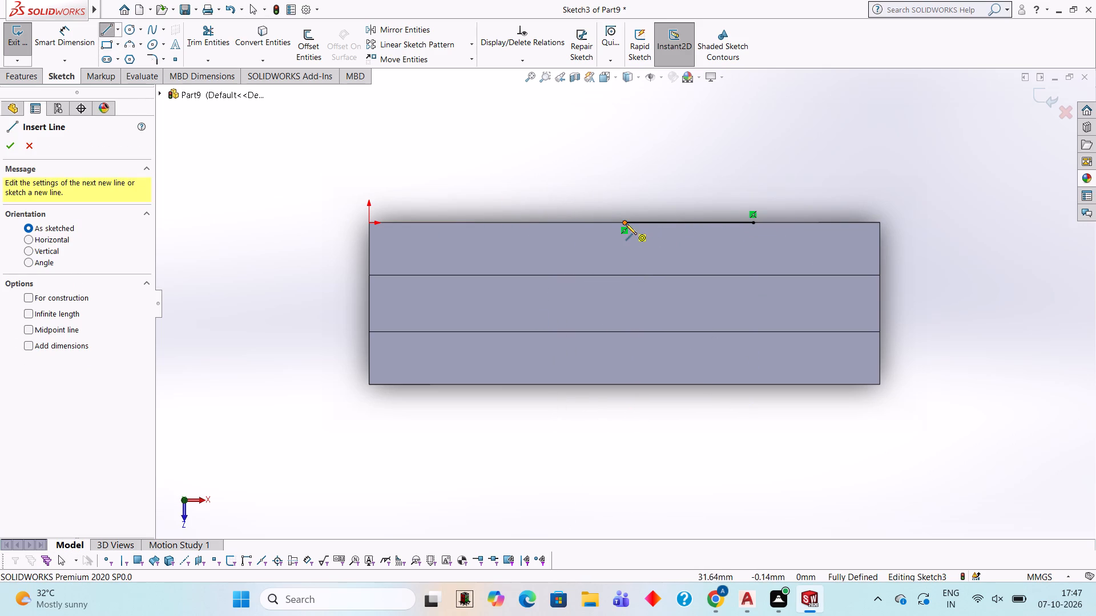
left_click(623, 224)
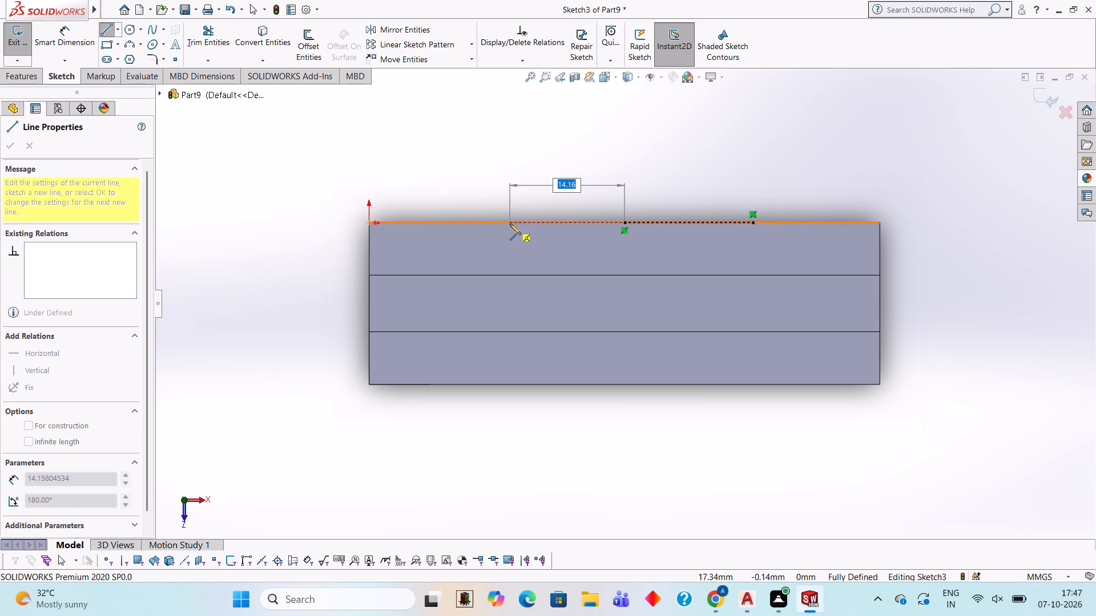
type("17")
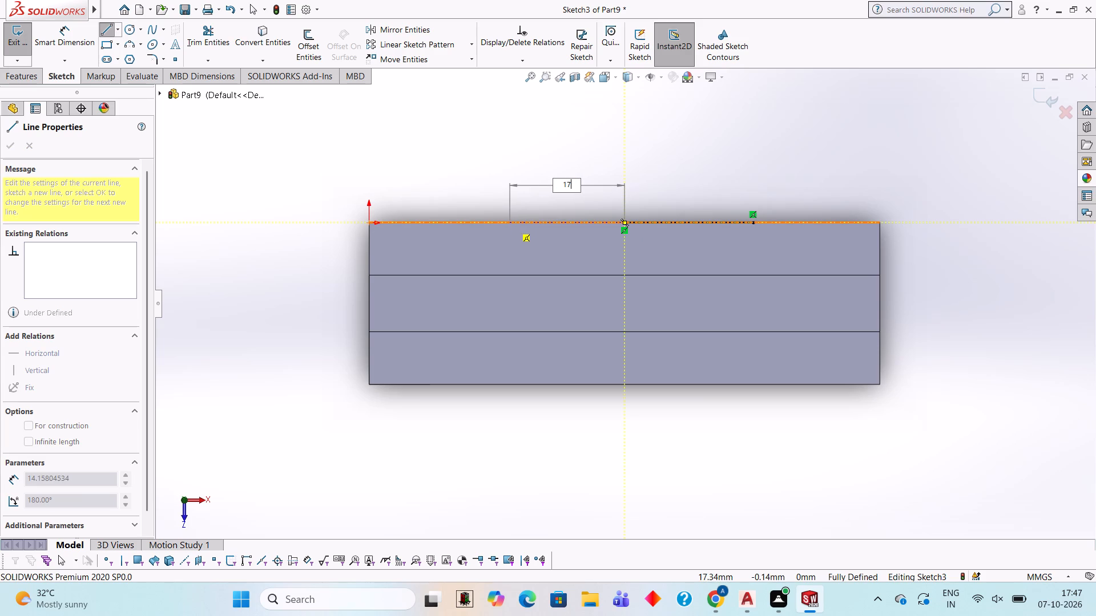
key("Return")
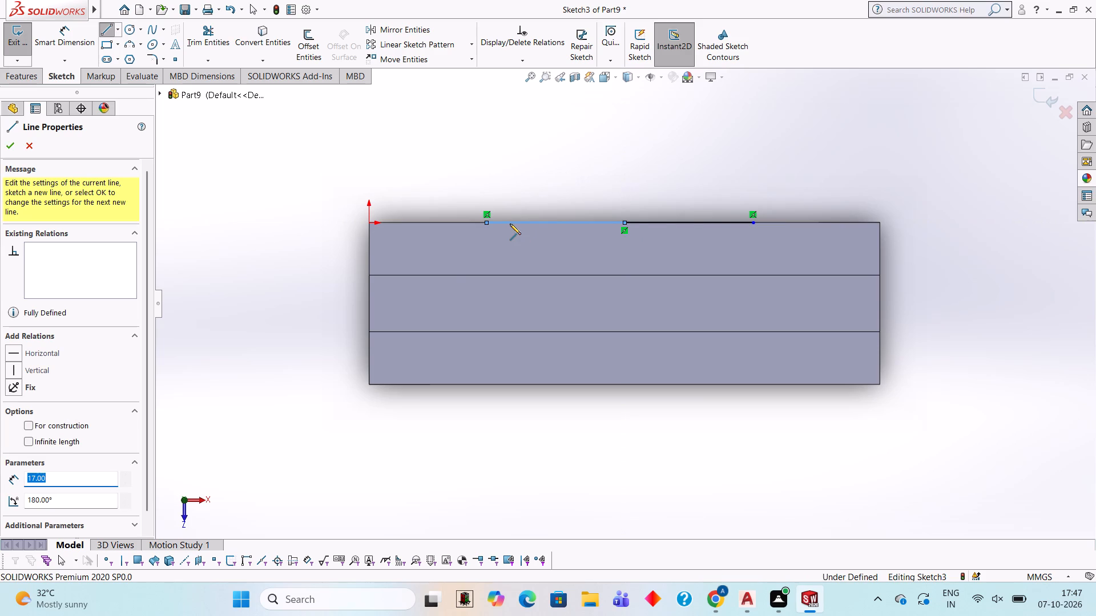
left_click(485, 385)
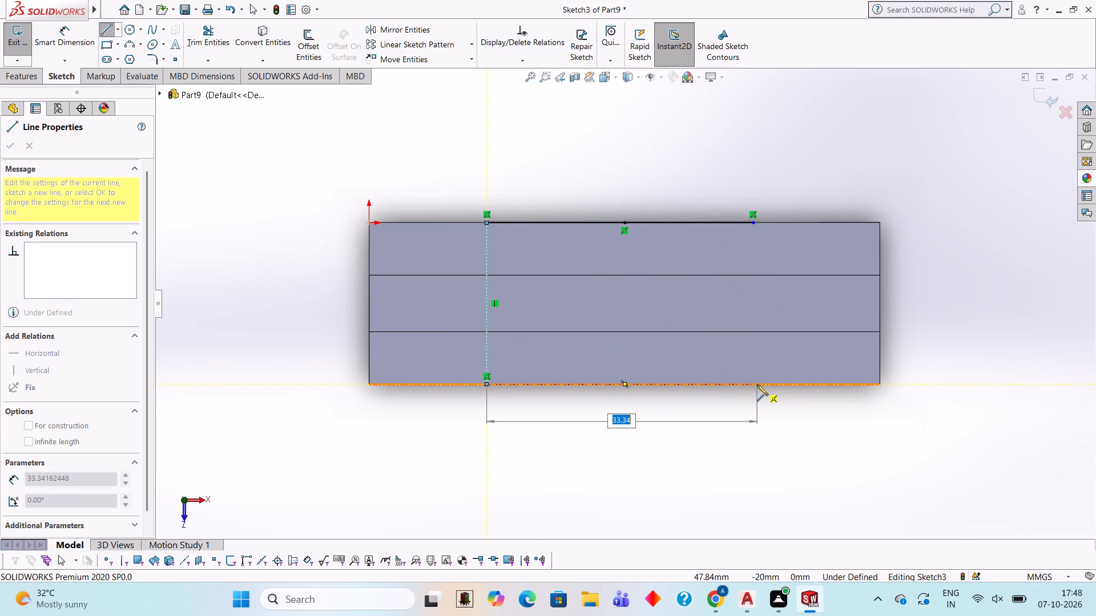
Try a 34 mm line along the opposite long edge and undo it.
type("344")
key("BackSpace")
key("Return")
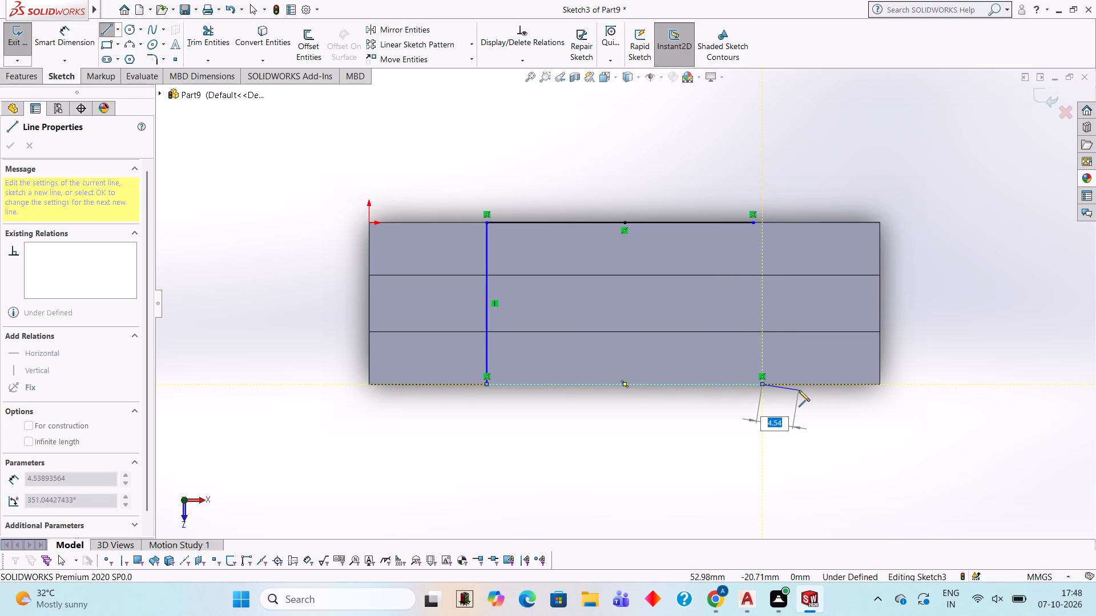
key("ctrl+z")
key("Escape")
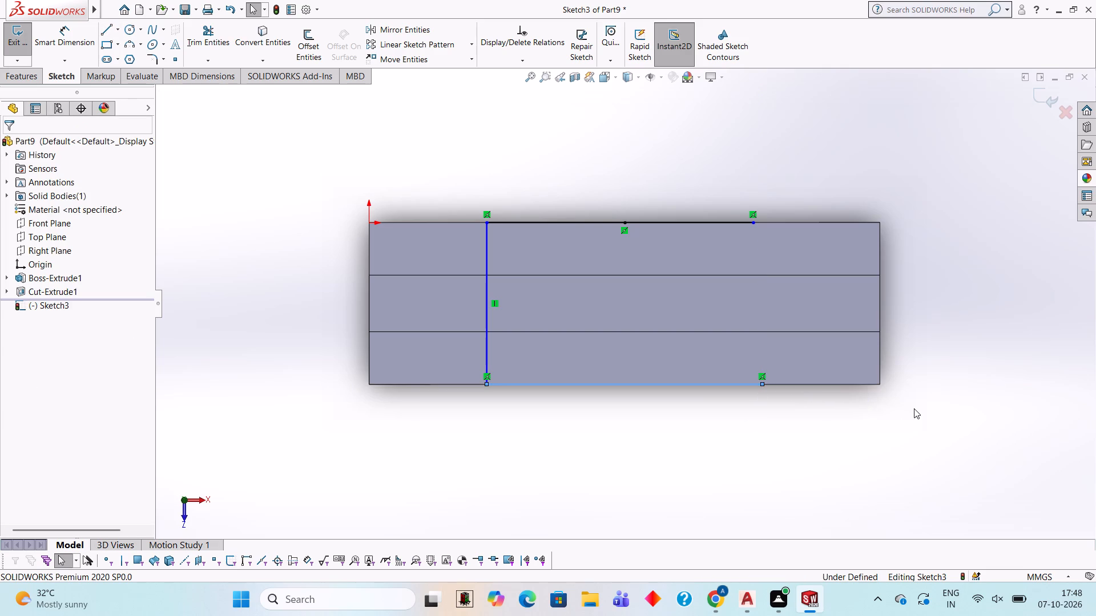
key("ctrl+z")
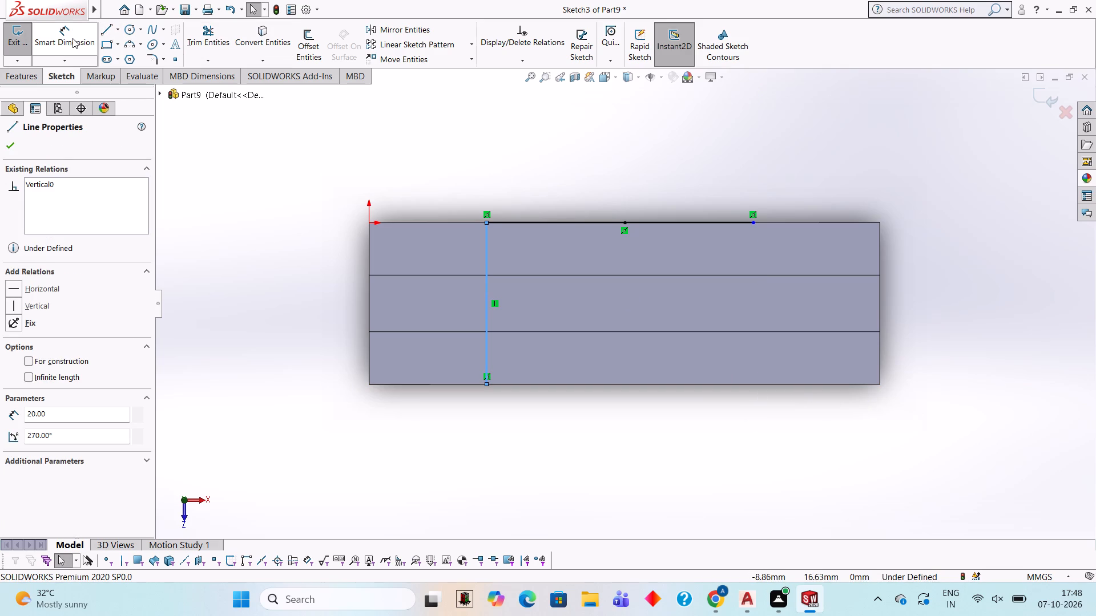
Dimension the distance between the two outer endpoints on the origin-side long edge as 34 mm.
left_click(72, 38)
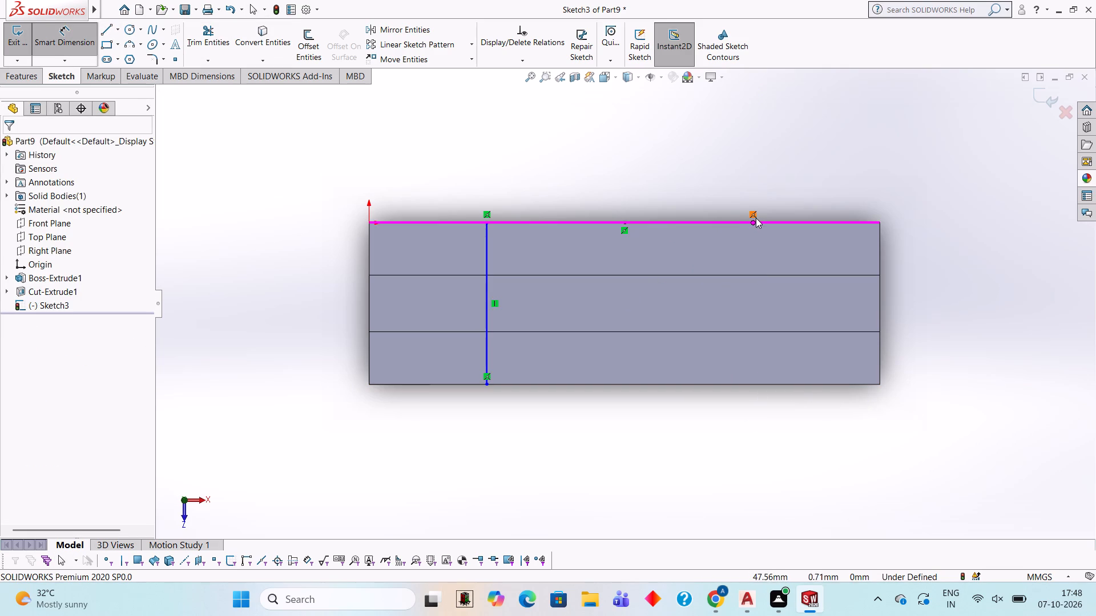
left_click(753, 222)
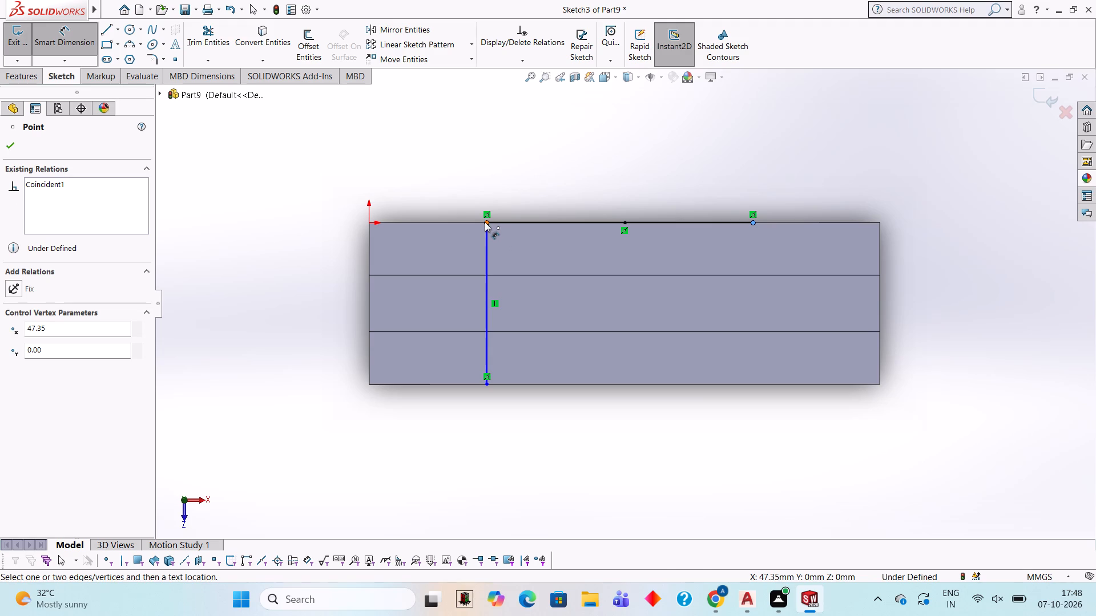
left_click(486, 222)
left_click(587, 140)
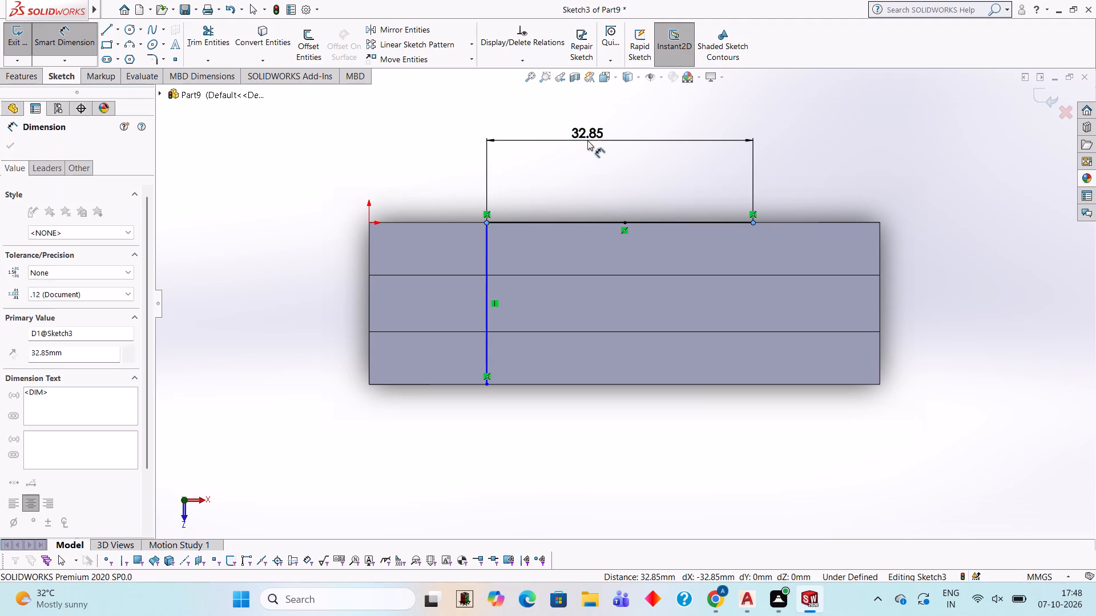
type("34")
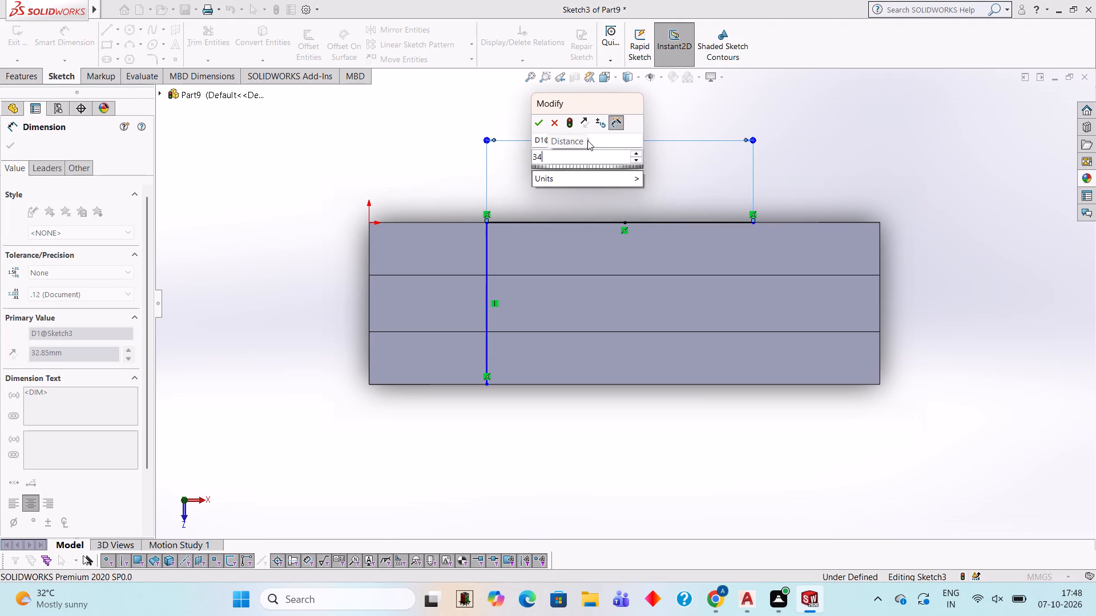
key("Return")
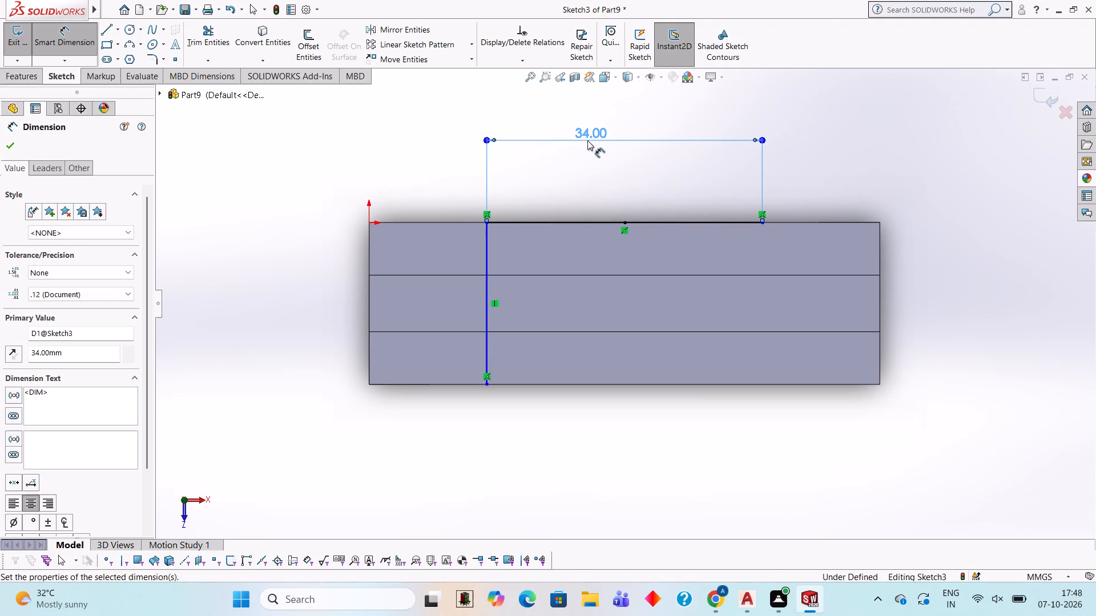
key("Escape")
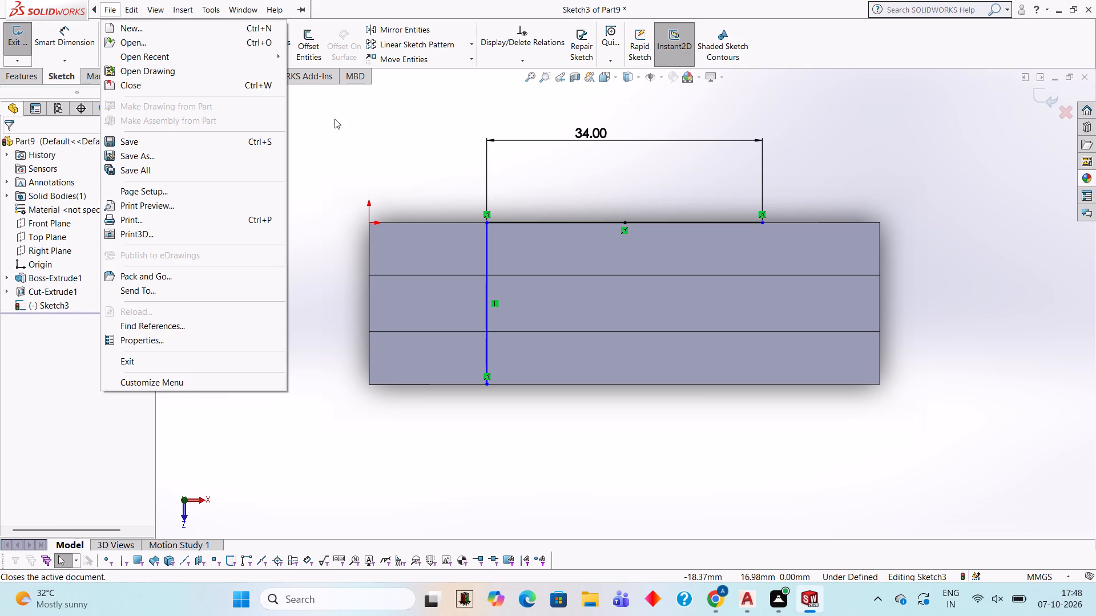
key("Escape")
Close the outline with a vertical line from the open endpoint to the opposite long edge and a horizontal line back to the first vertical.
left_click(109, 29)
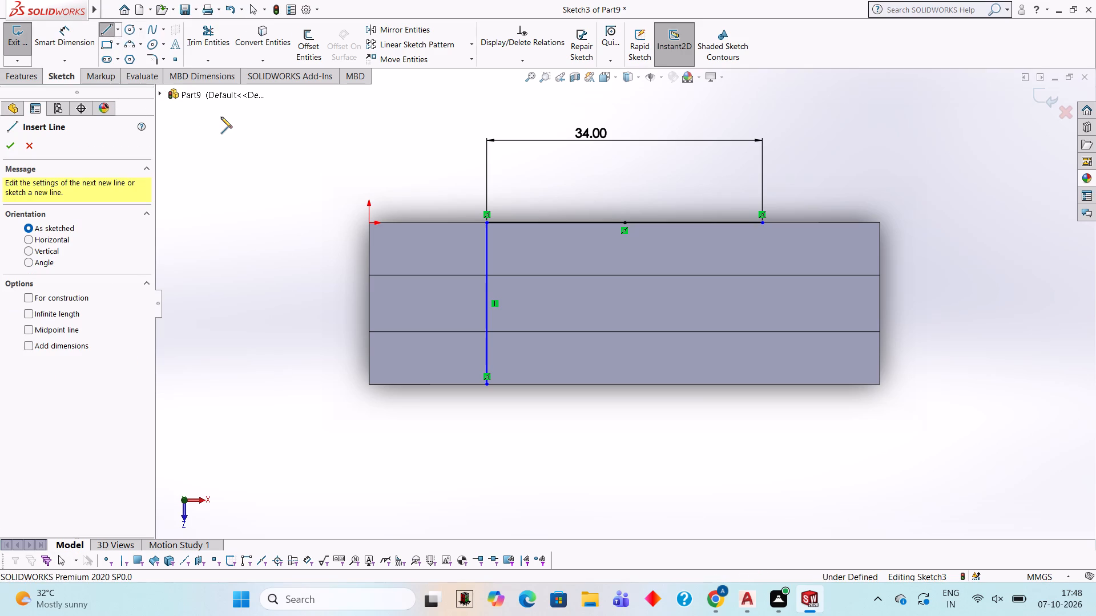
left_click(763, 222)
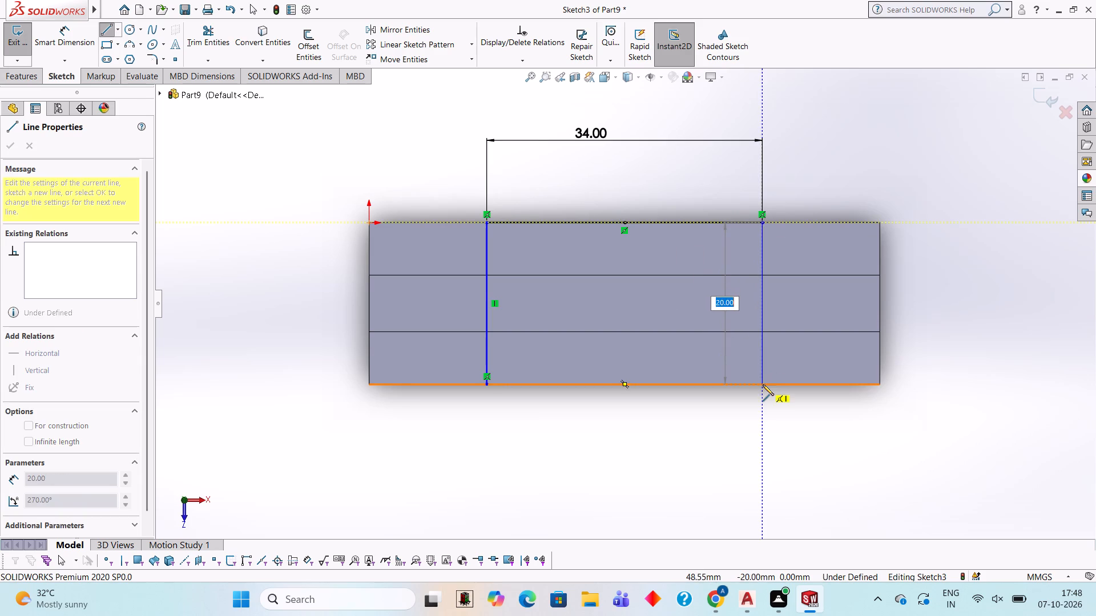
left_click(763, 384)
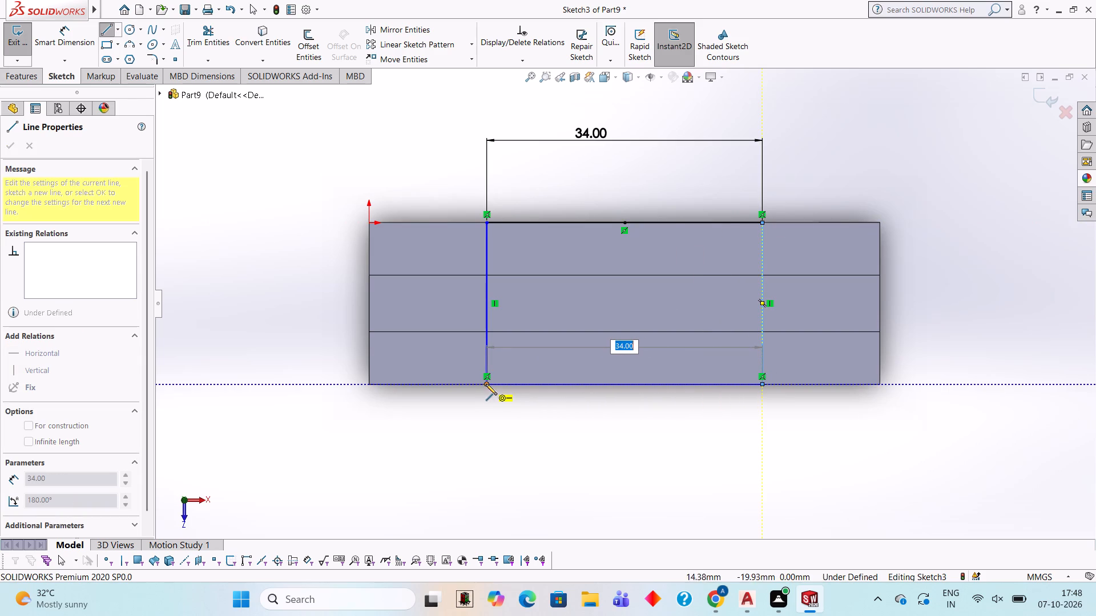
left_click(486, 384)
key("Escape")
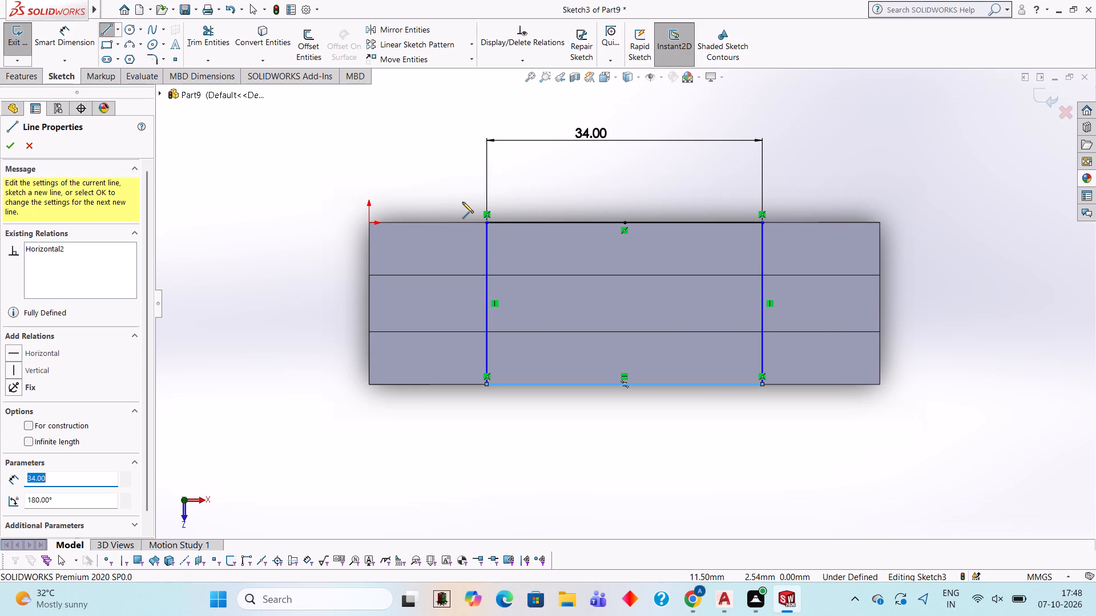
Cut-extrude the closed 34 mm wide rectangle as a blind cut 5 mm deep.
left_click(26, 70)
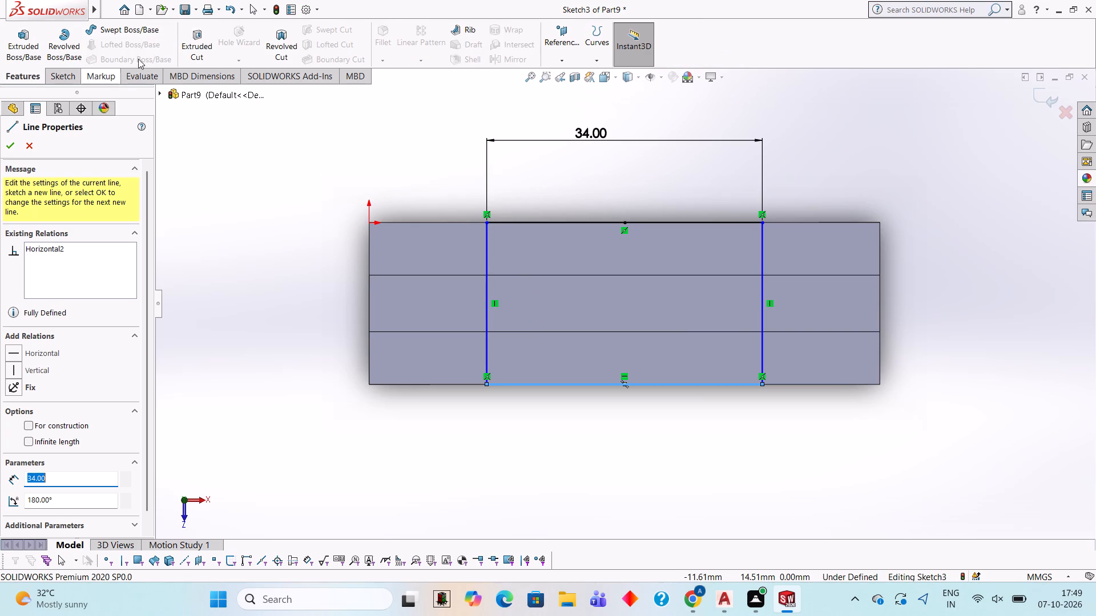
left_click(211, 33)
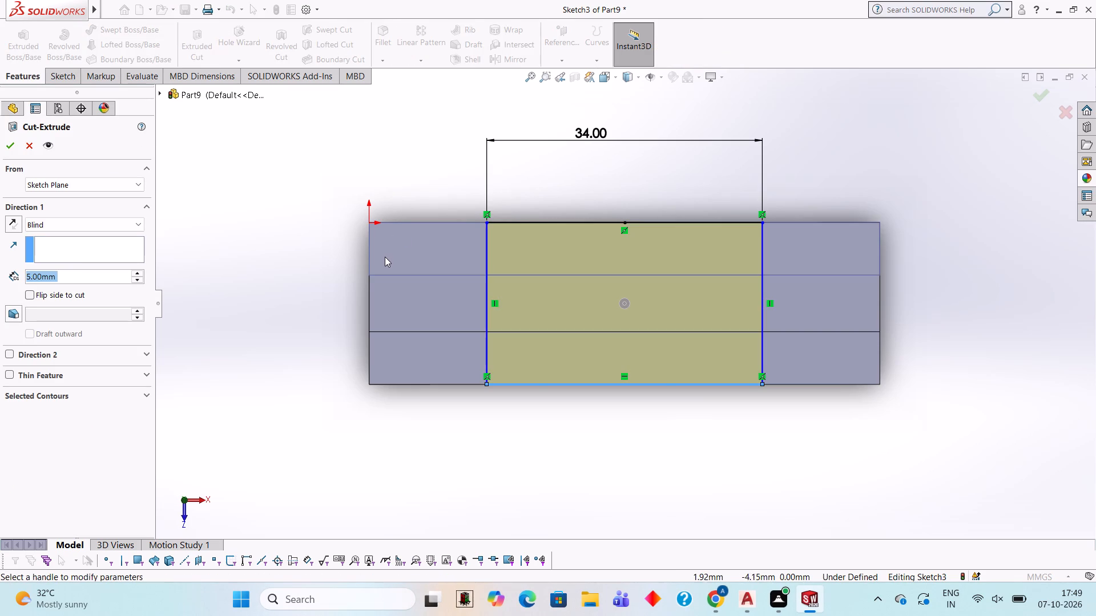
left_click(15, 146)
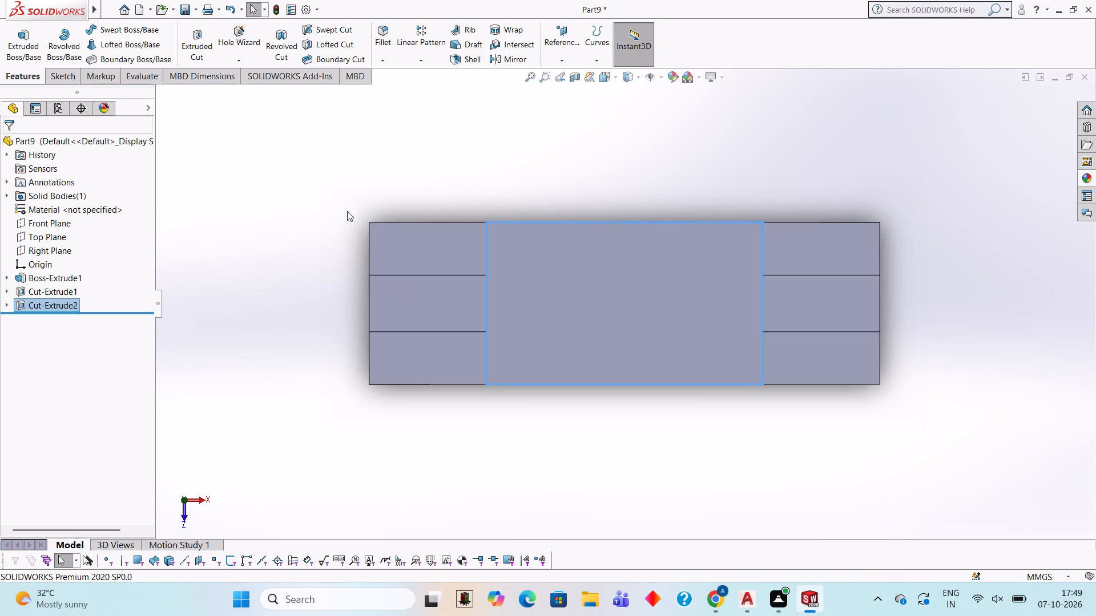
left_click(333, 190)
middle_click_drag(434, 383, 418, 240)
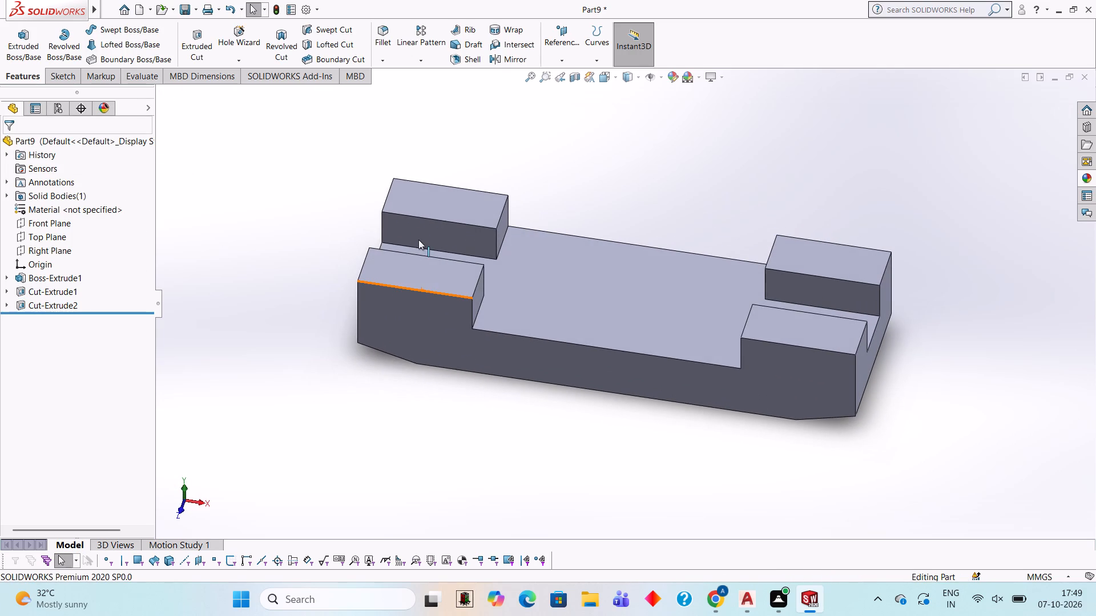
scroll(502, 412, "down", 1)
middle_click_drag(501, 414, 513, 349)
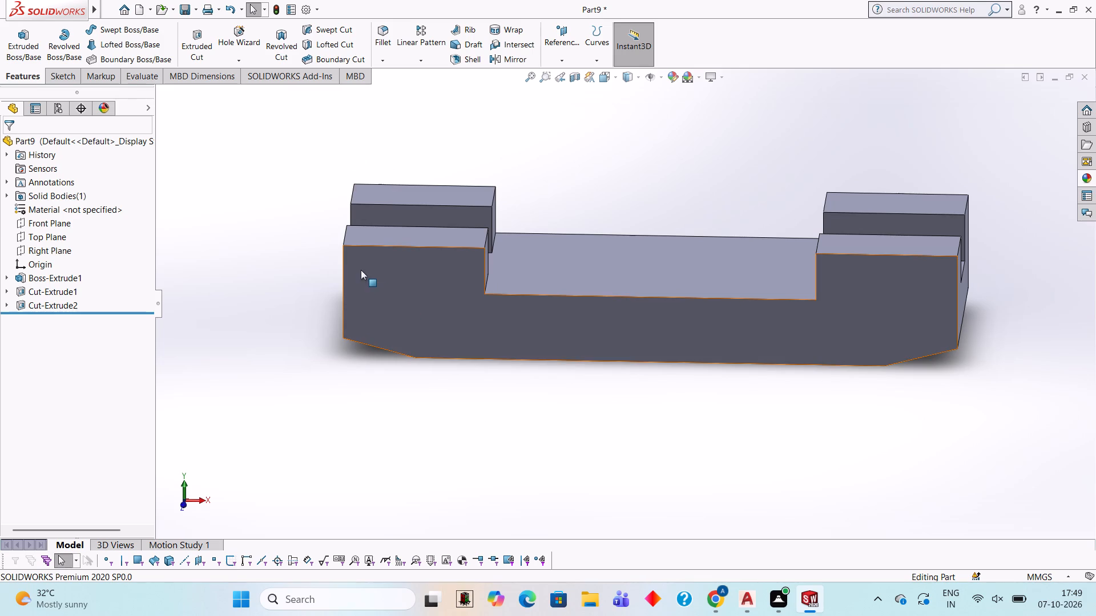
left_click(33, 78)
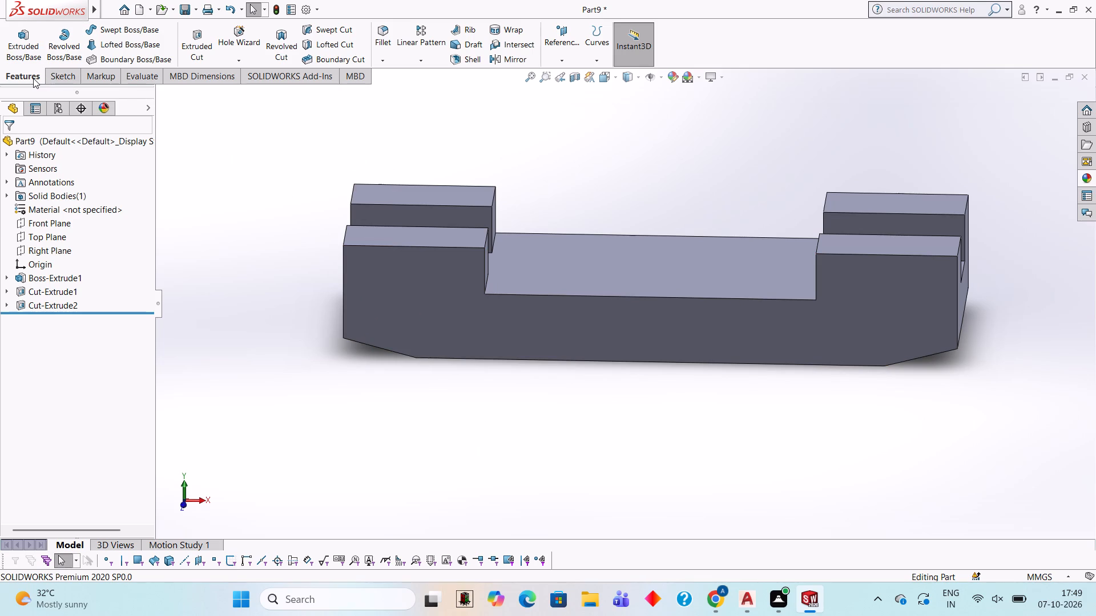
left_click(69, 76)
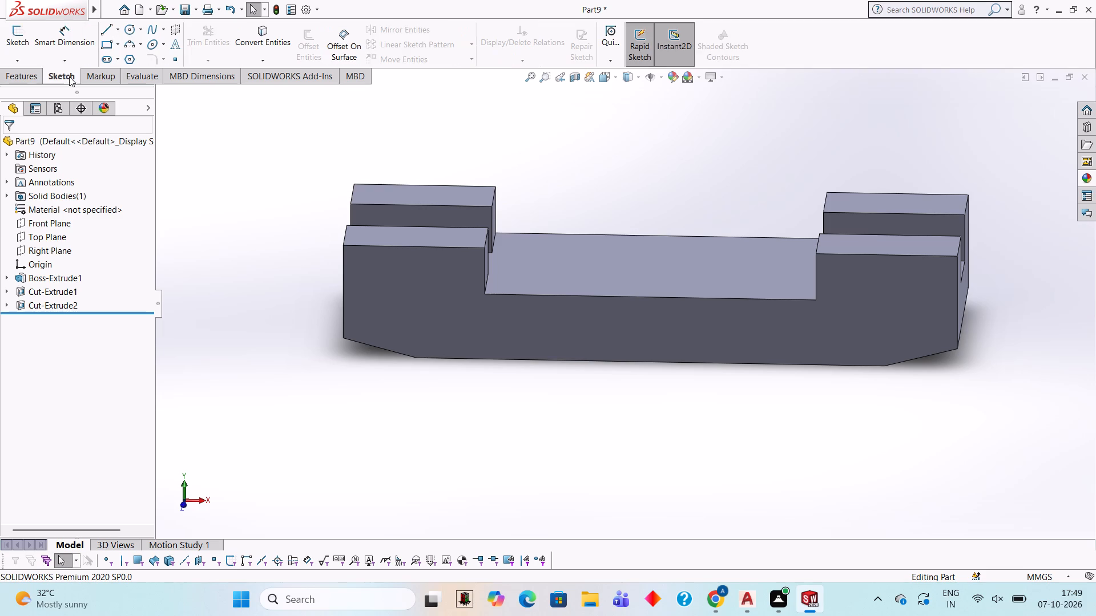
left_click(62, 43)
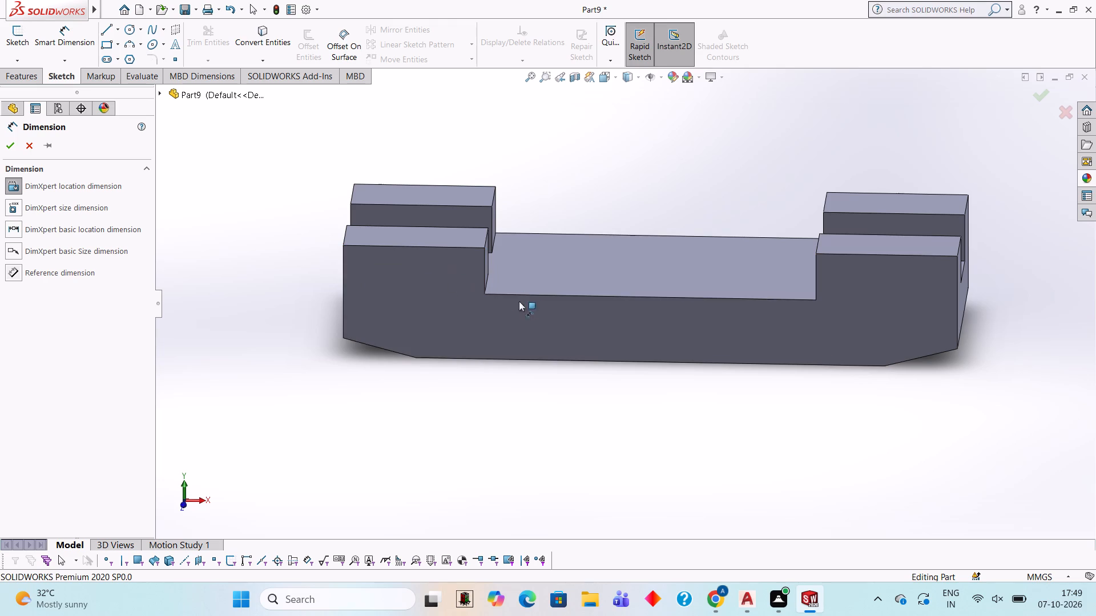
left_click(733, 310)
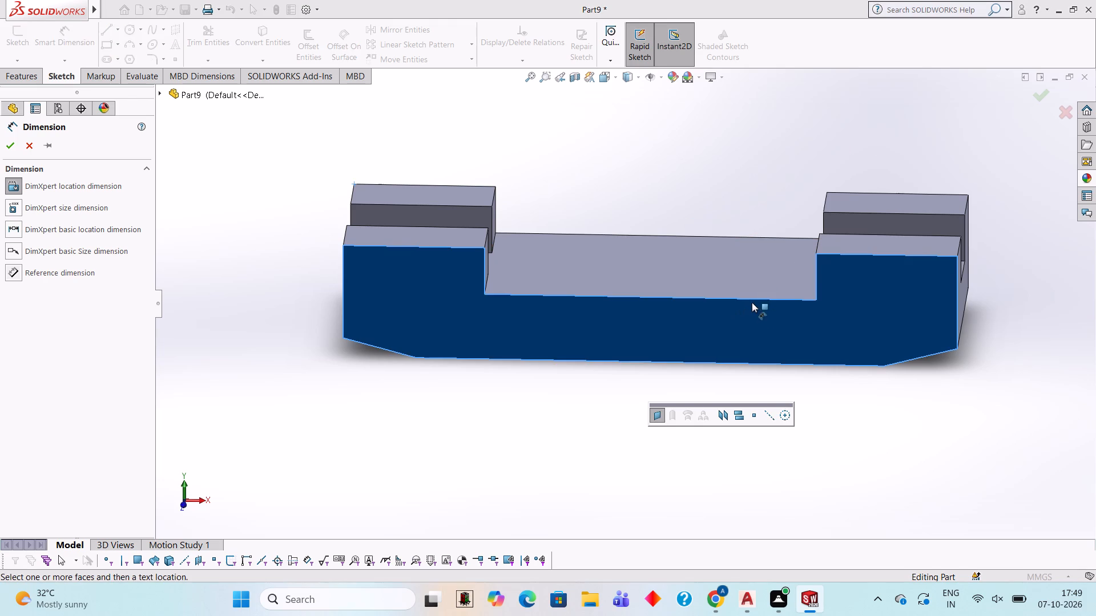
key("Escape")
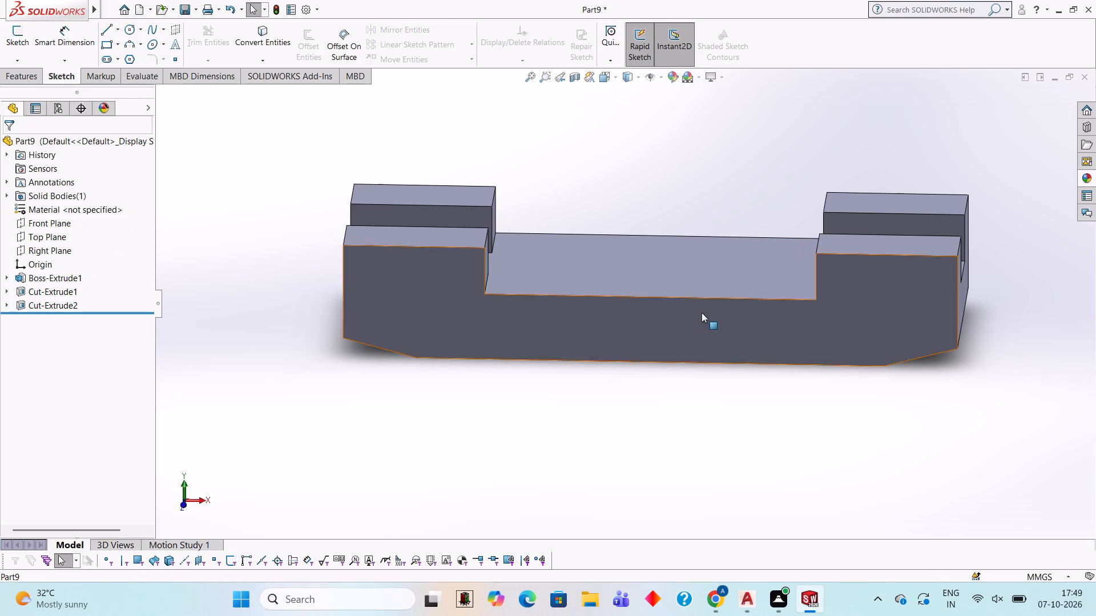
Start a sketch on the block's long side face and check the end edge's height and the thickness under the recess with trial lines.
left_click(702, 313)
left_click(754, 281)
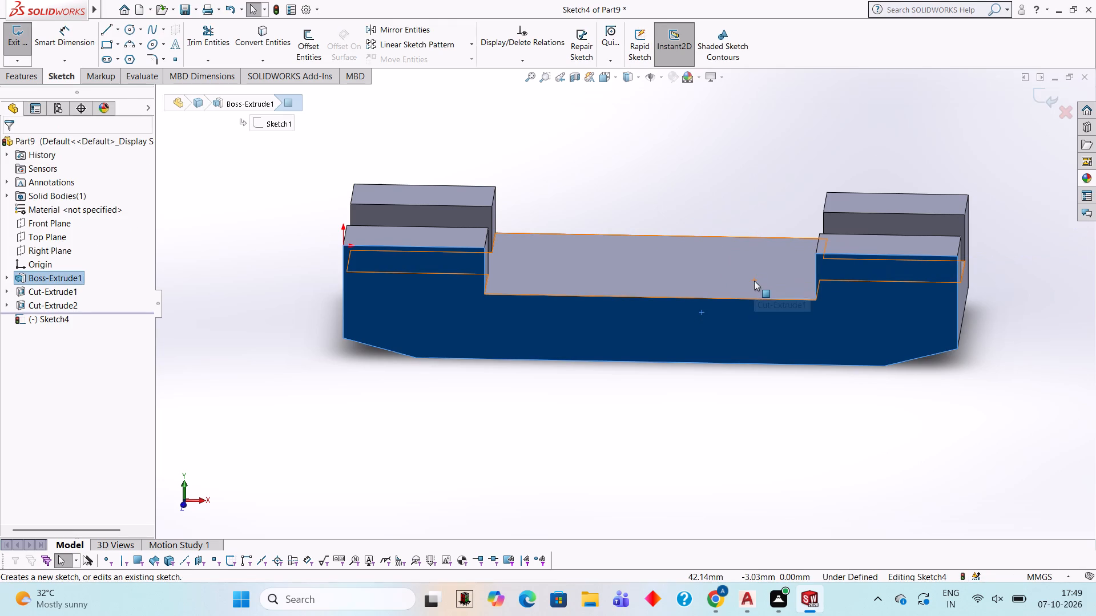
key("ctrl+8")
scroll(688, 275, "down", 3)
scroll(510, 275, "up", 2)
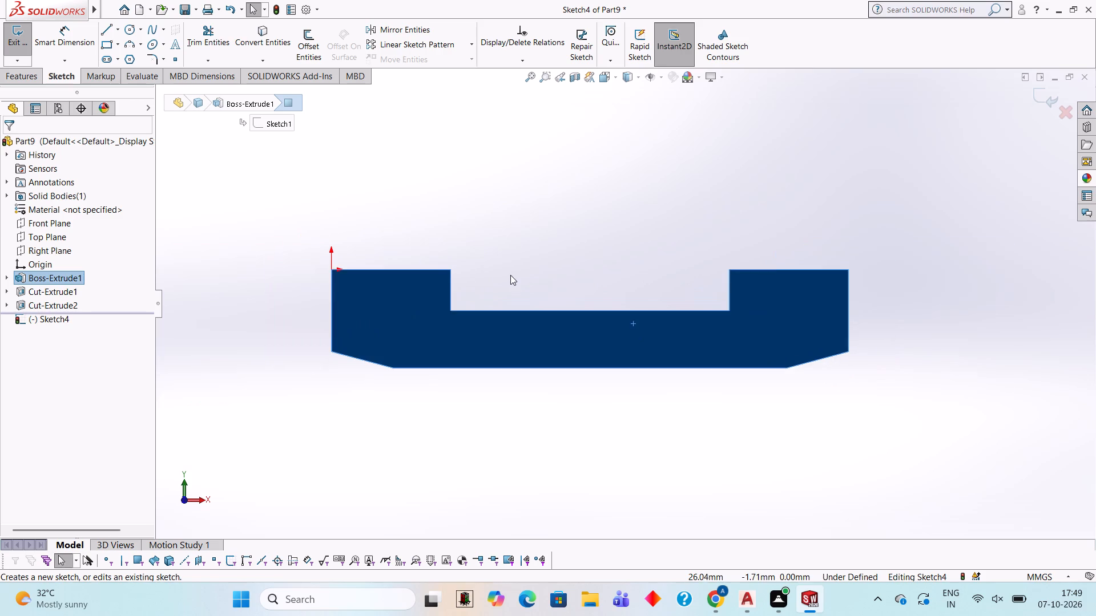
scroll(510, 275, "up", 1)
scroll(510, 275, "down", 1)
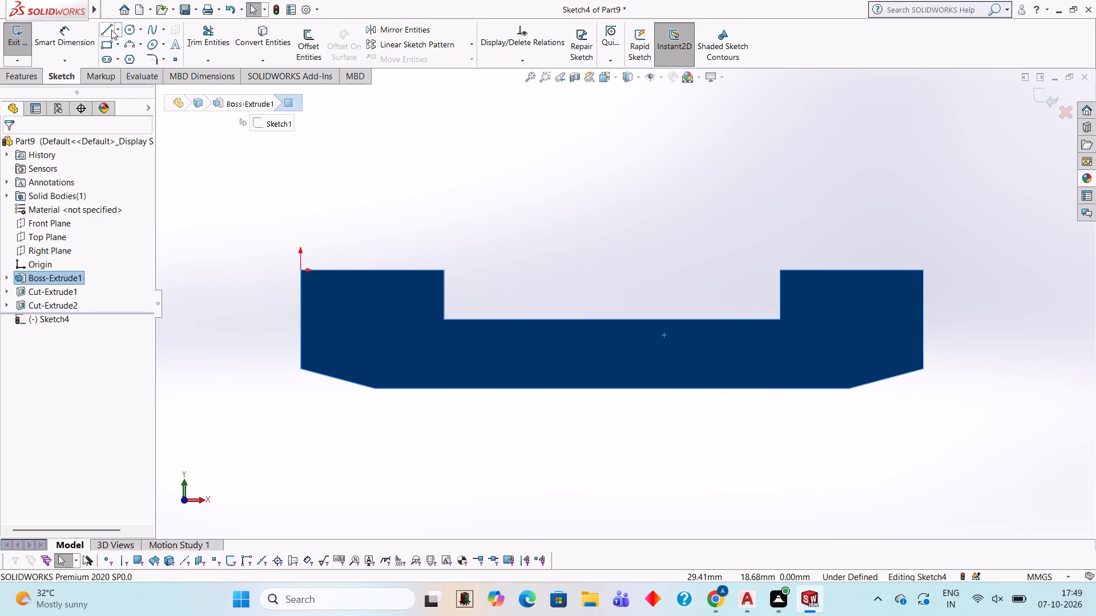
left_click(109, 30)
left_click(301, 270)
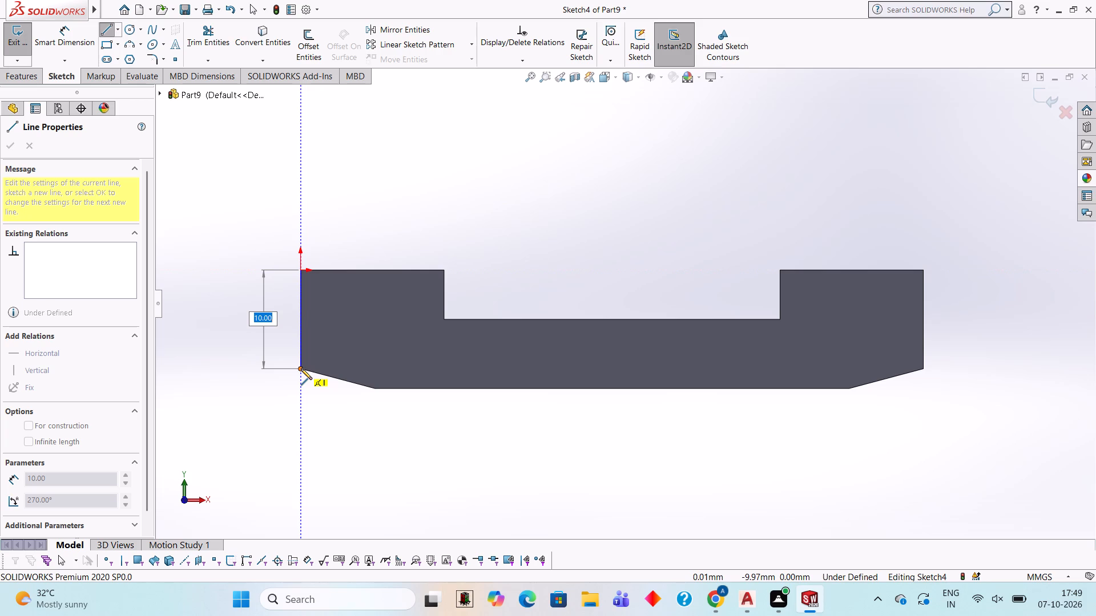
key("Escape")
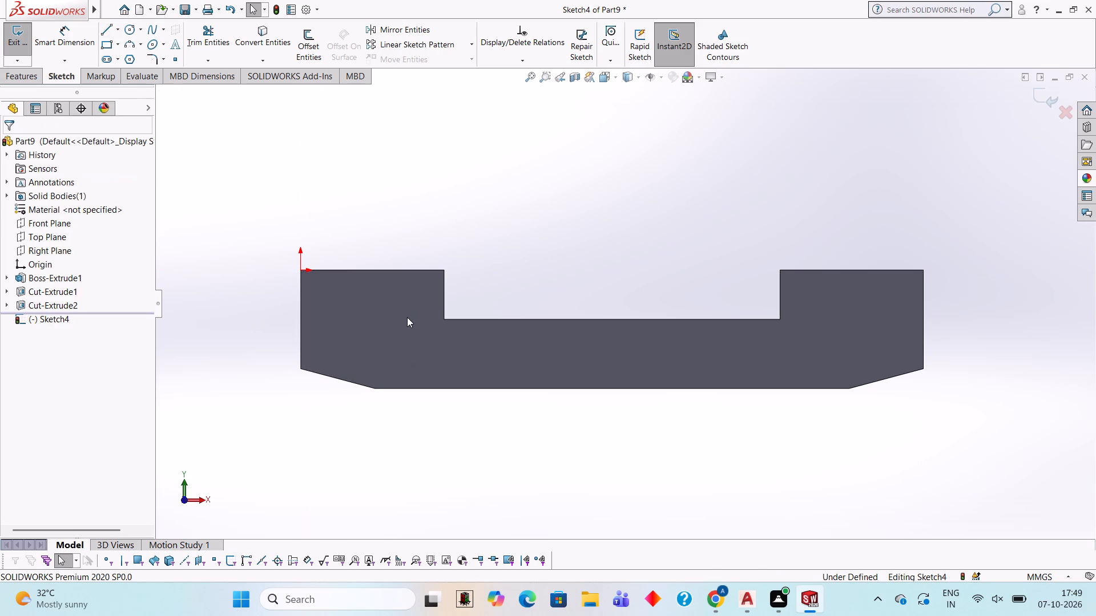
left_click(100, 29)
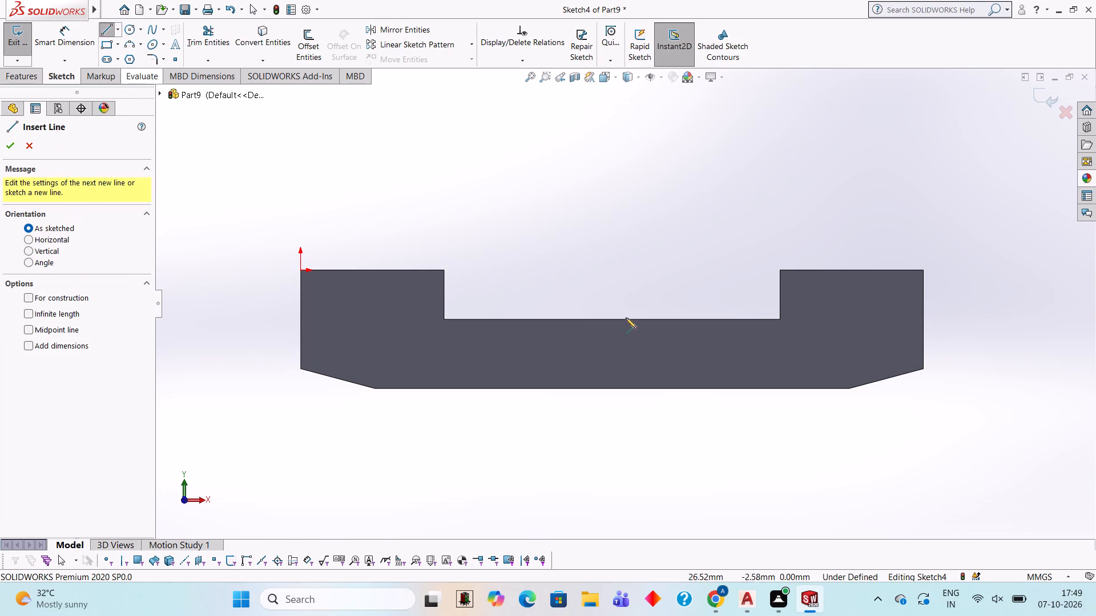
left_click(612, 319)
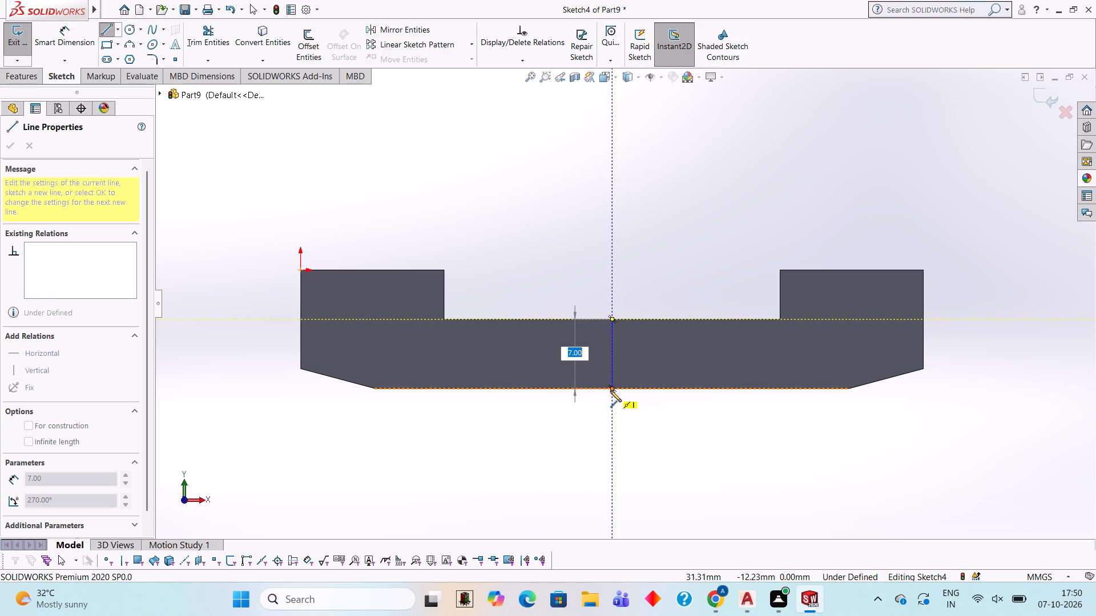
key("Escape")
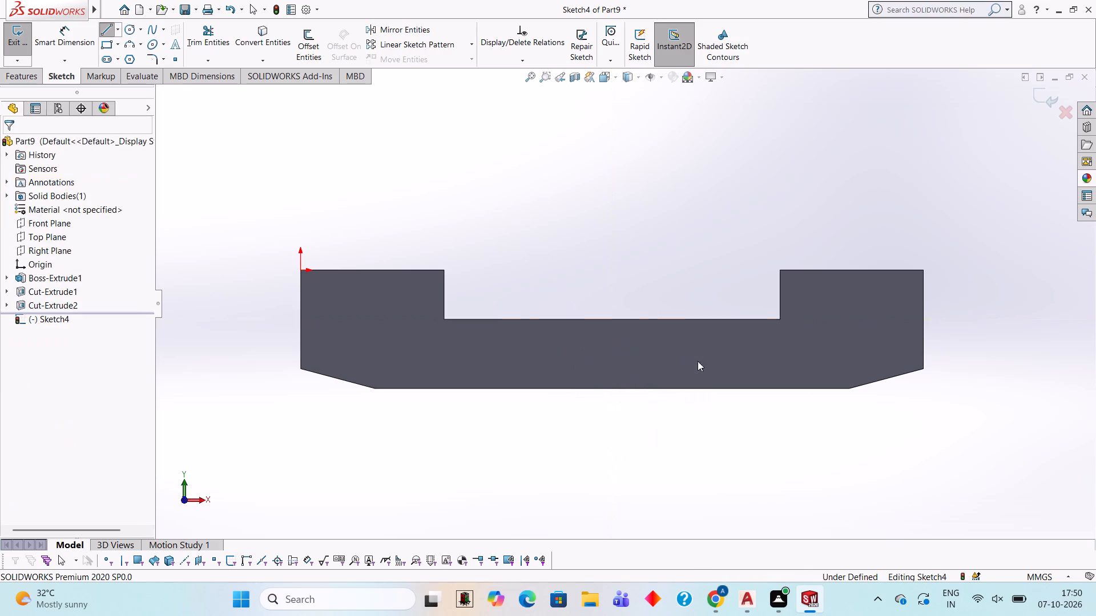
Examine the block's bottom face, chamfered ends, slot and cross recess from several angles.
scroll(699, 406, "down", 1)
middle_click_drag(699, 406, 674, 298)
left_click(633, 344)
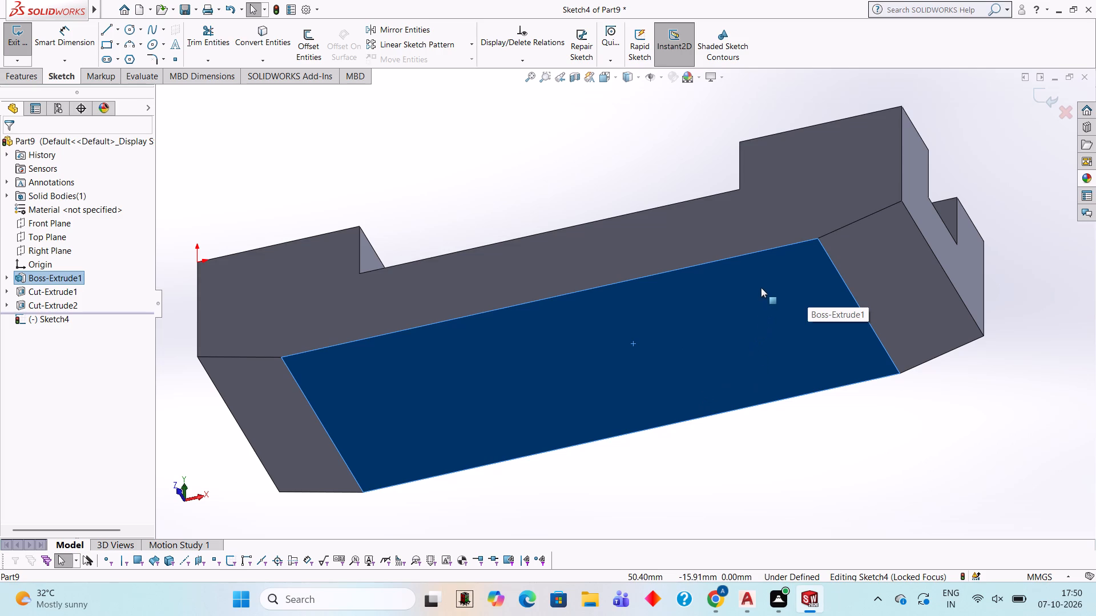
middle_click_drag(624, 189, 640, 271)
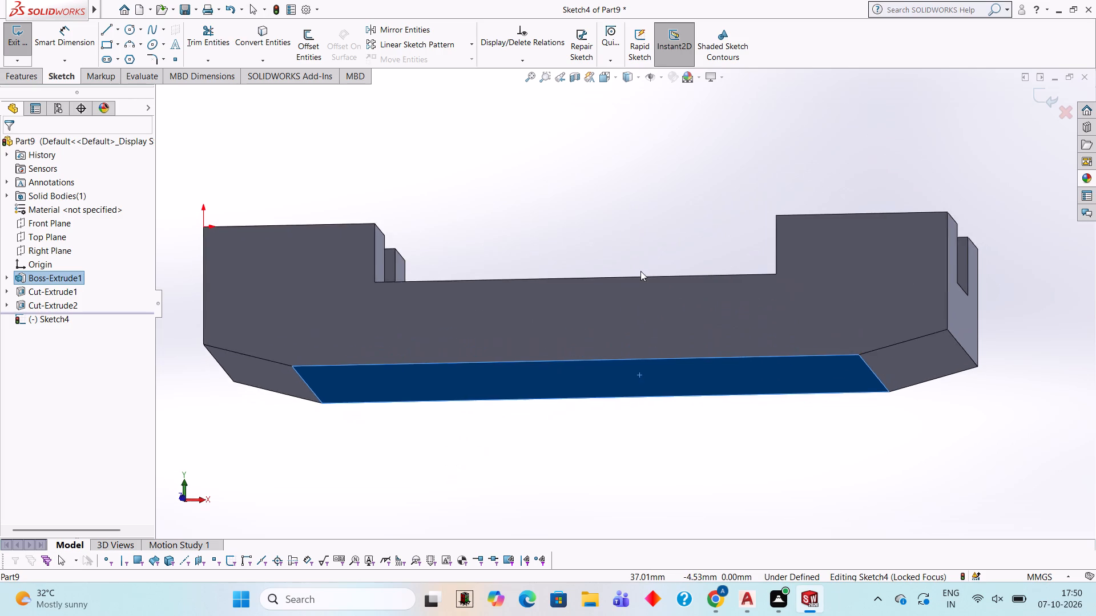
scroll(640, 271, "up", 2)
middle_click_drag(634, 268, 646, 222)
scroll(666, 380, "down", 1)
middle_click_drag(666, 386, 668, 206)
middle_click_drag(671, 361, 646, 427)
middle_click_drag(576, 212, 589, 314)
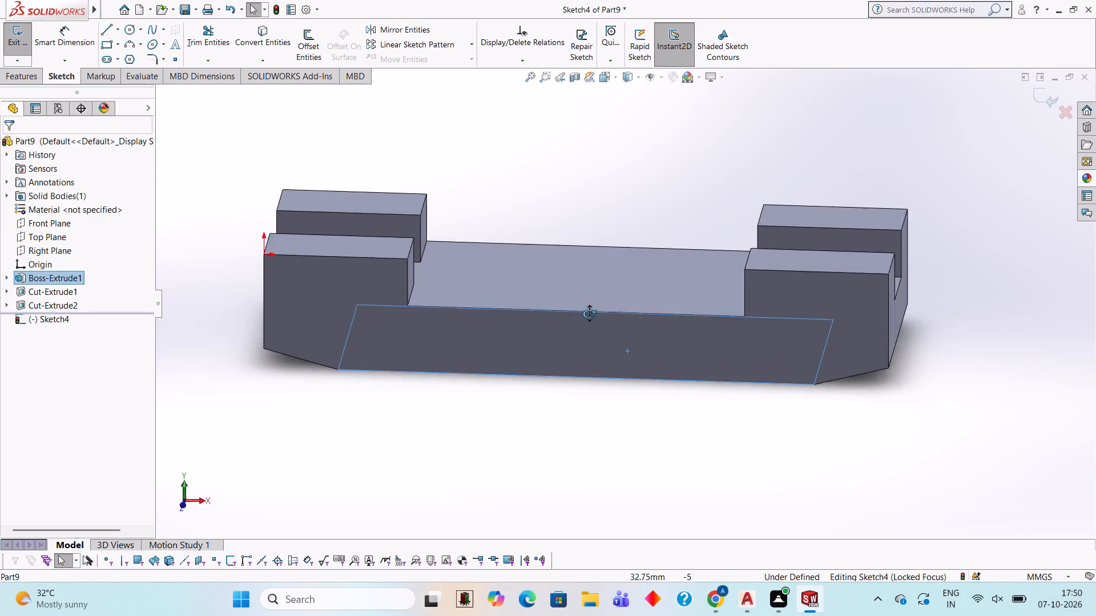
middle_click_drag(589, 314, 606, 321)
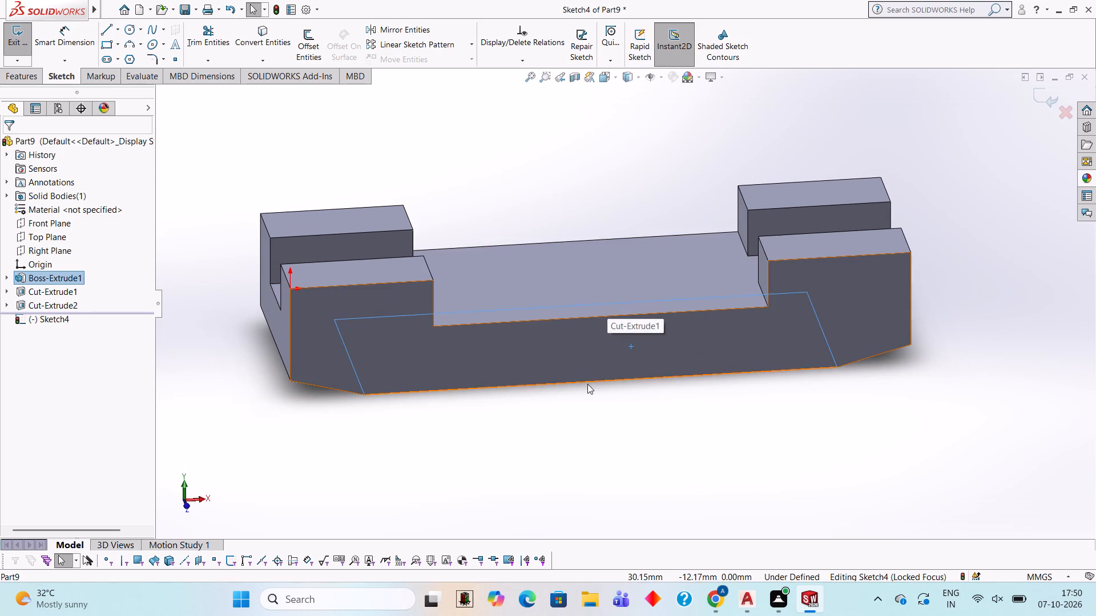
middle_click_drag(584, 378, 586, 337)
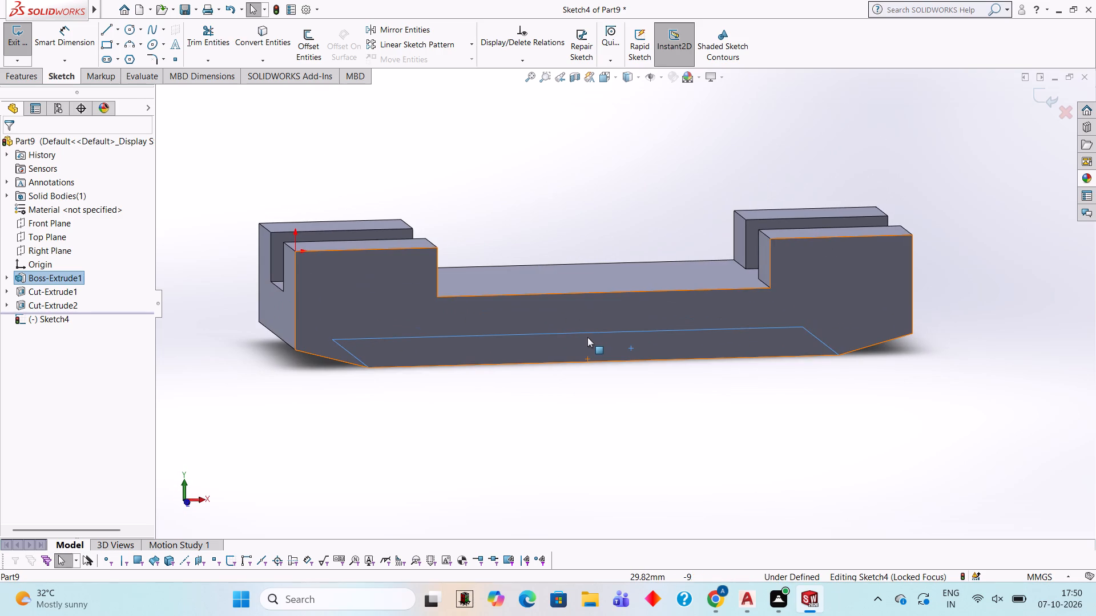
middle_click_drag(595, 390, 601, 383)
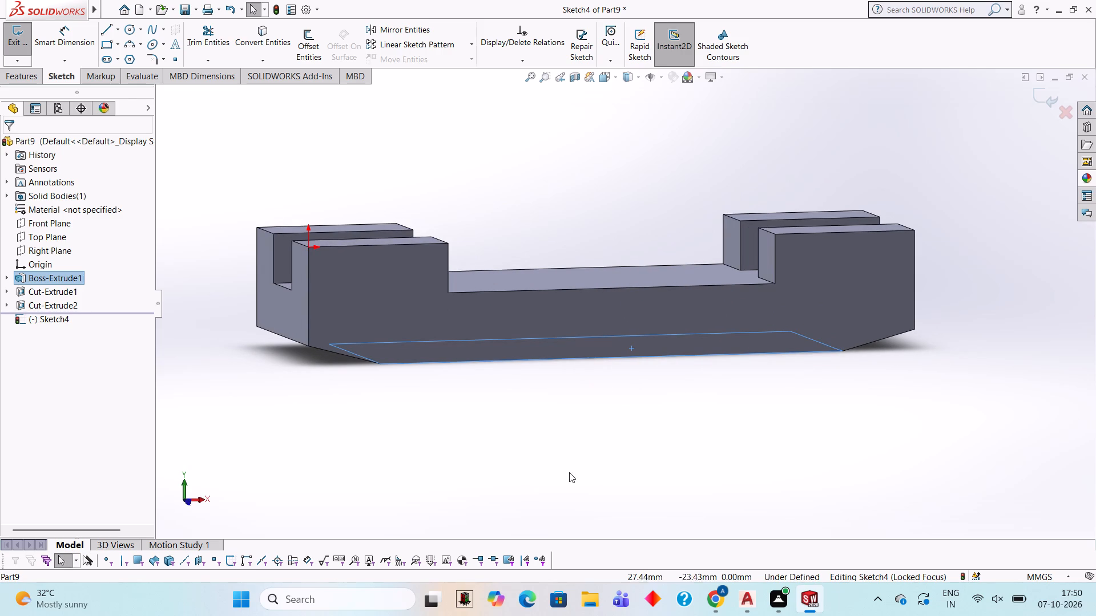
middle_click_drag(612, 375, 602, 375)
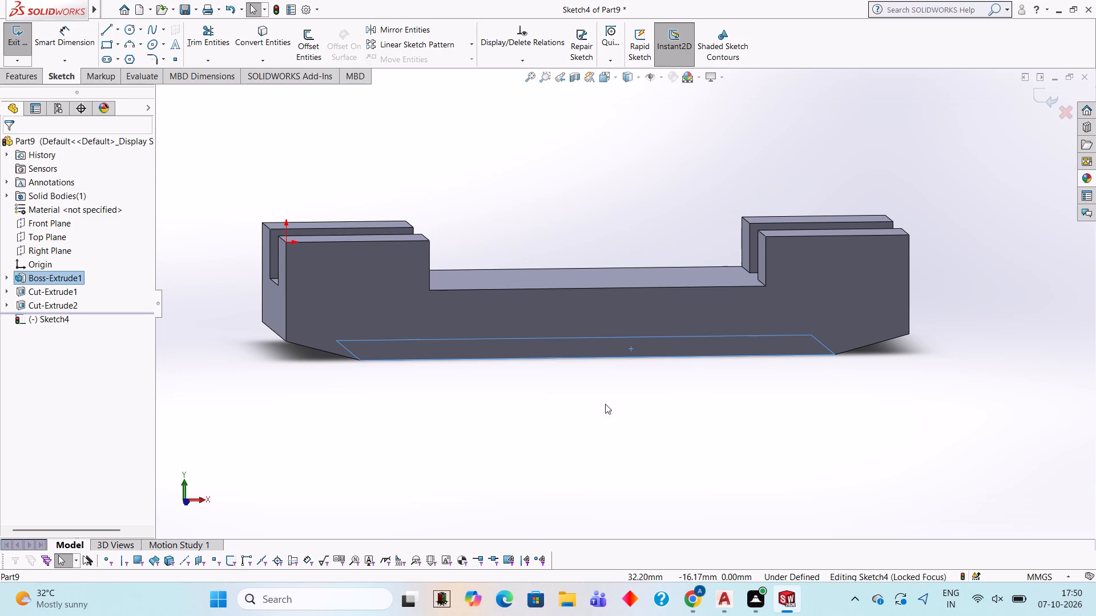
middle_click_drag(597, 437, 593, 420)
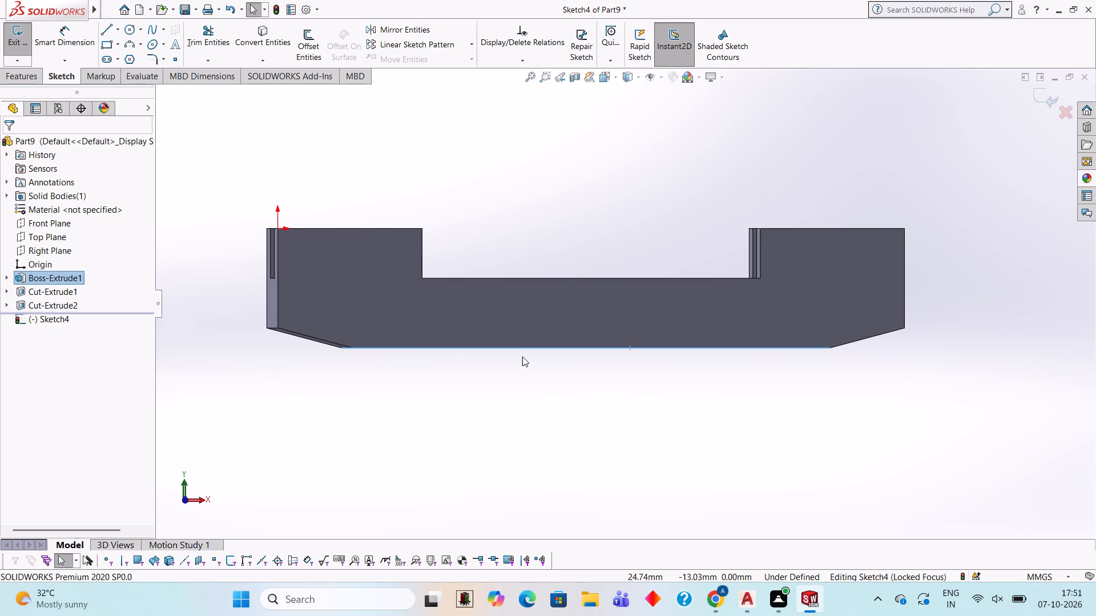
Undo the cuts, the base extrusion and all profile lines back to an empty first sketch on the front plane.
key("ctrl+z")
key("ctrl+z")
key("ctrl+z")
key("ctrl+z")
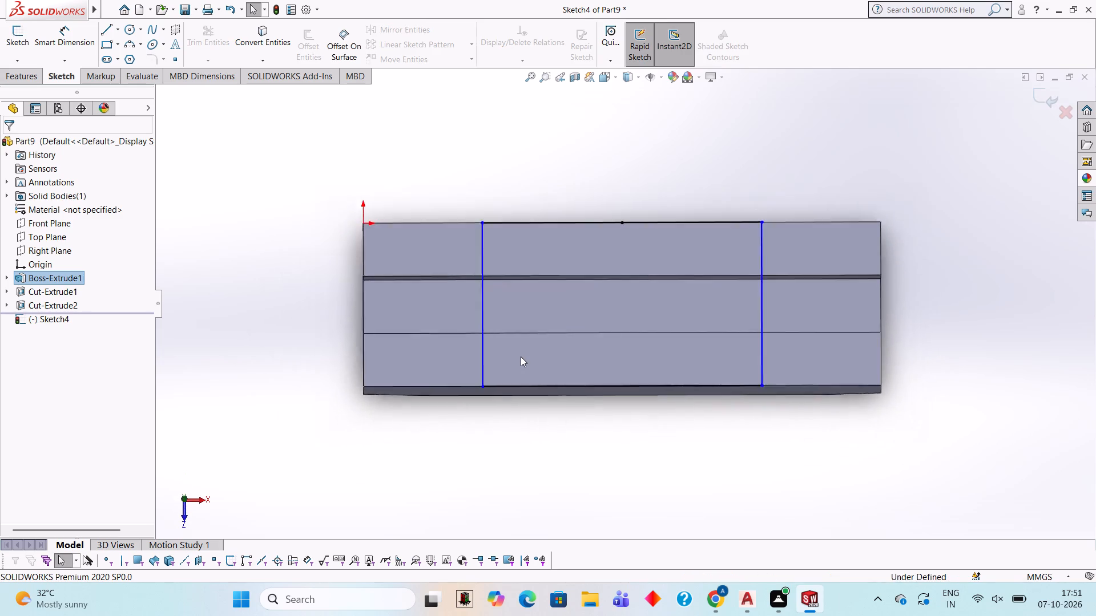
key("ctrl+z")
key("ctrl+z")
key("ctrl+z")
key("ctrl+z")
key("ctrl+z")
key("ctrl+z")
key("ctrl+z")
key("ctrl+z")
key("ctrl+z")
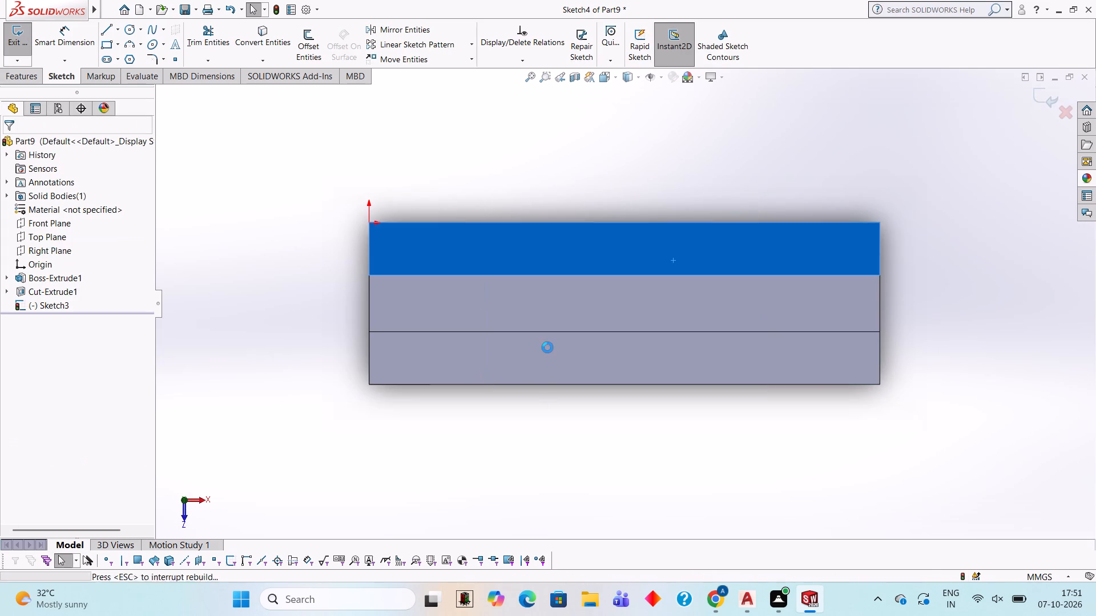
key("ctrl+z")
key("ctrl+z")
key("ctrl+z")
key("ctrl+z")
key("ctrl+z")
key("ctrl+z")
key("ctrl+z")
key("ctrl+z")
key("ctrl+z")
key("ctrl+z")
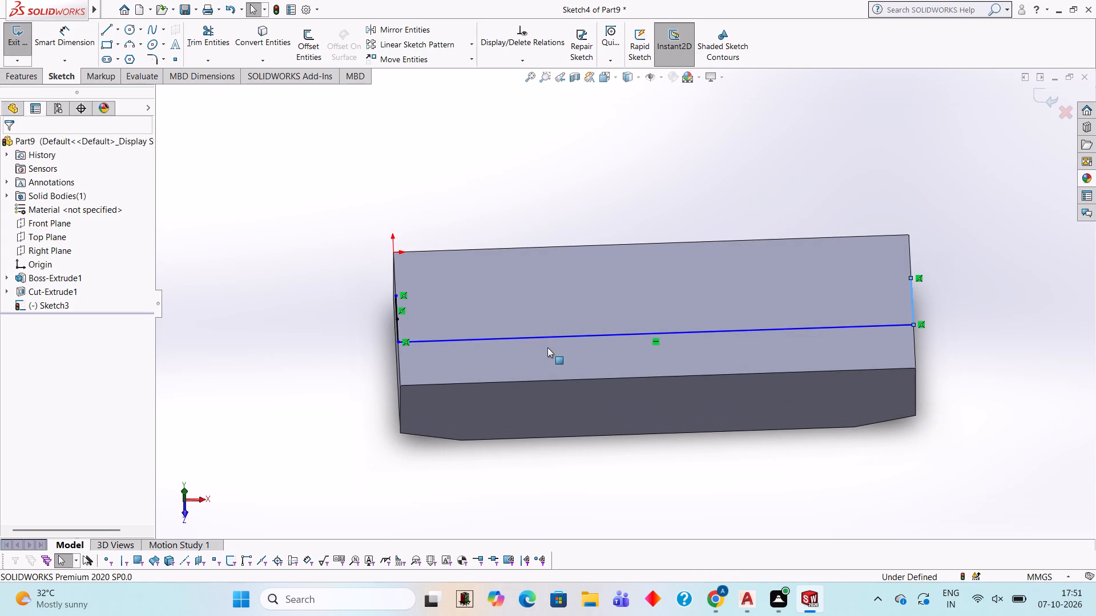
key("ctrl+z")
key("ctrl+z")
key("ctrl+z")
key("ctrl+z")
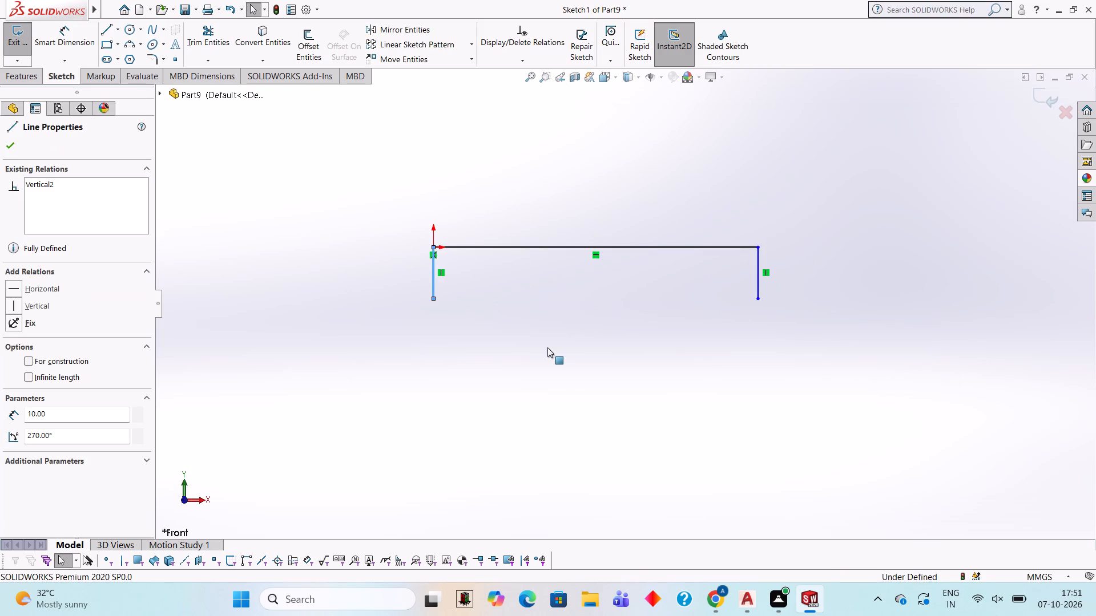
key("ctrl+z")
key("ctrl+z")
key("ctrl+z")
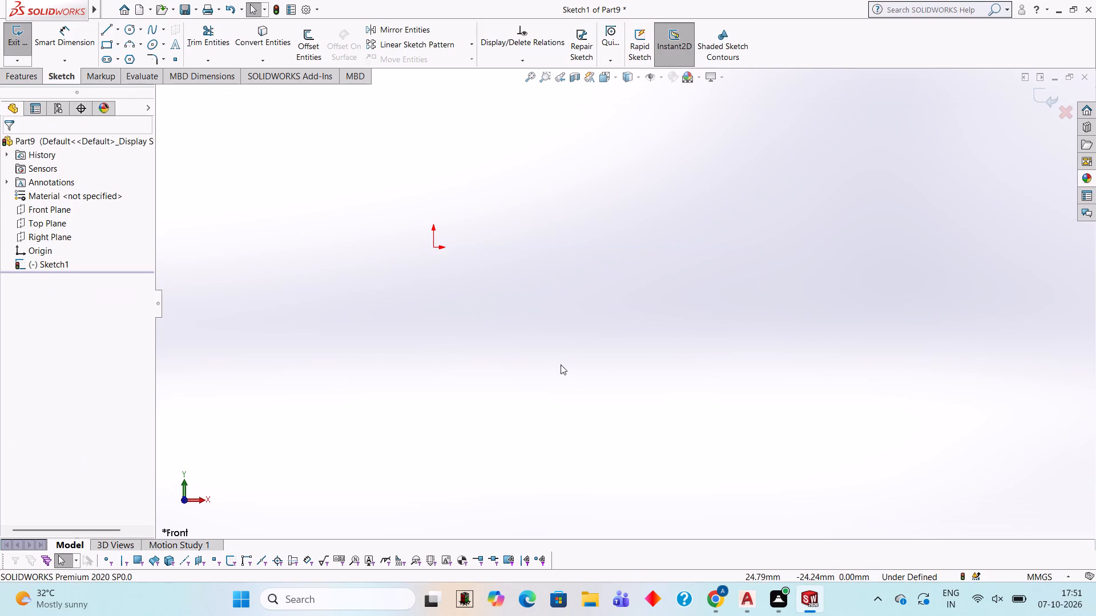
key("Escape")
Draw a 63 mm horizontal line starting at the origin.
left_click(107, 31)
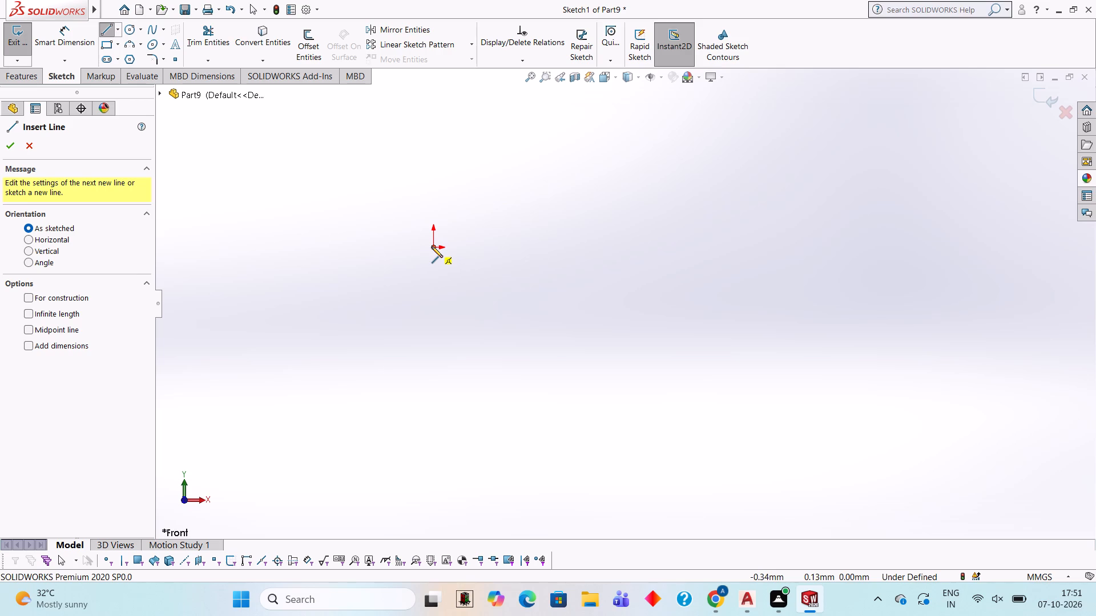
left_click(432, 246)
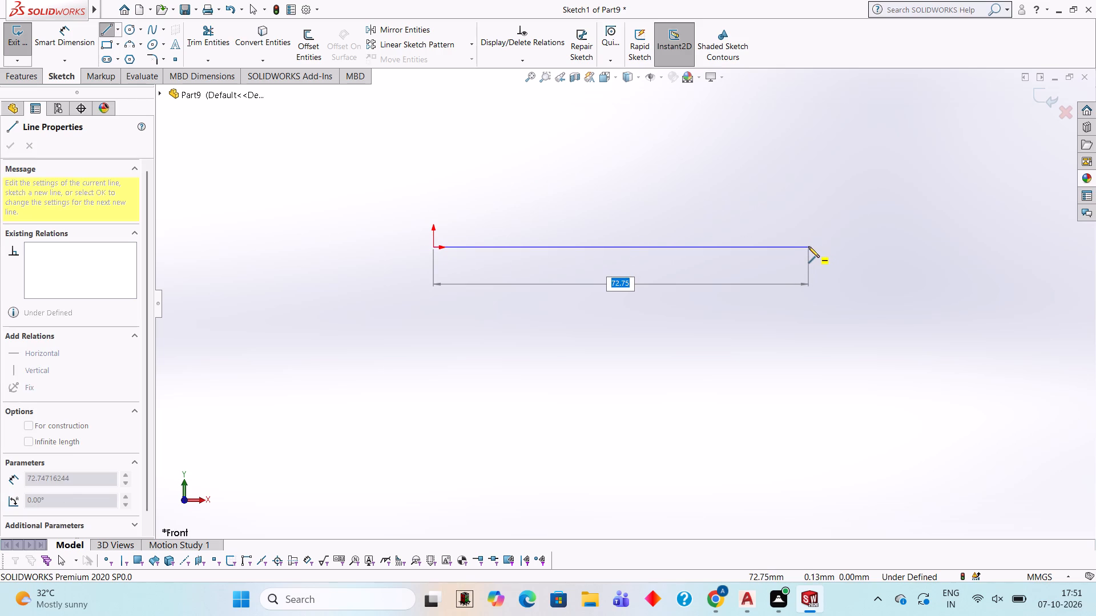
type("63")
key("Return")
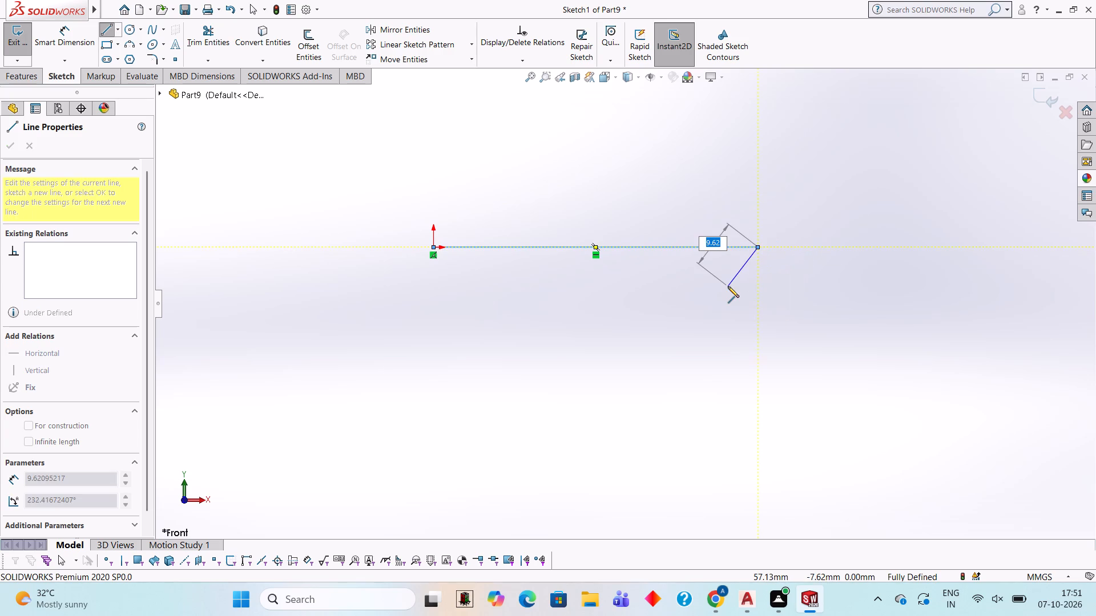
key("Escape")
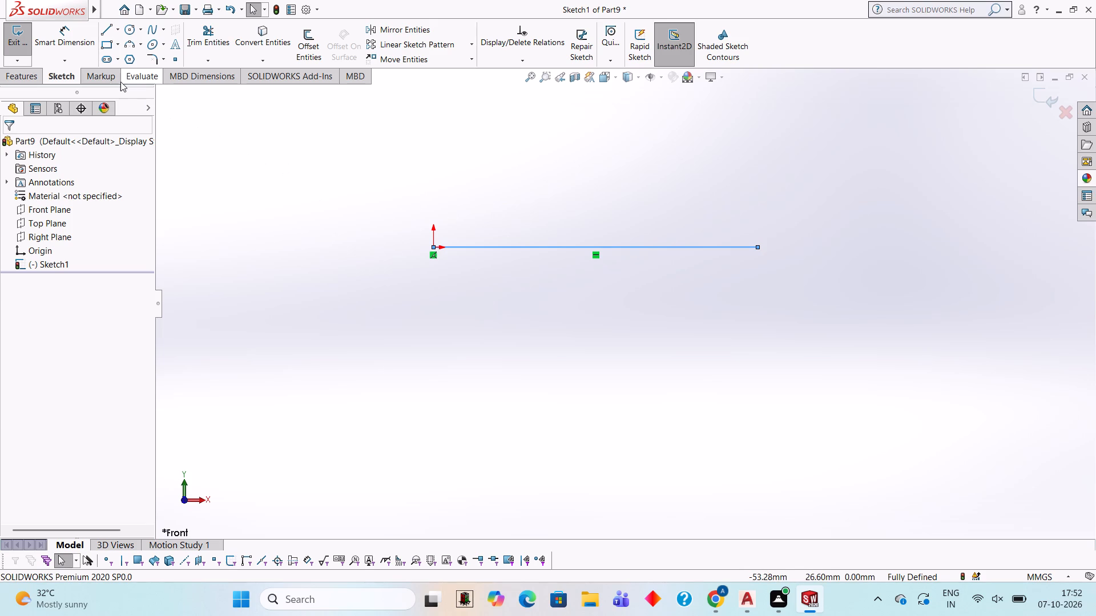
Draw a 12 mm vertical line downward from the midpoint of the 63 mm top line.
left_click(106, 30)
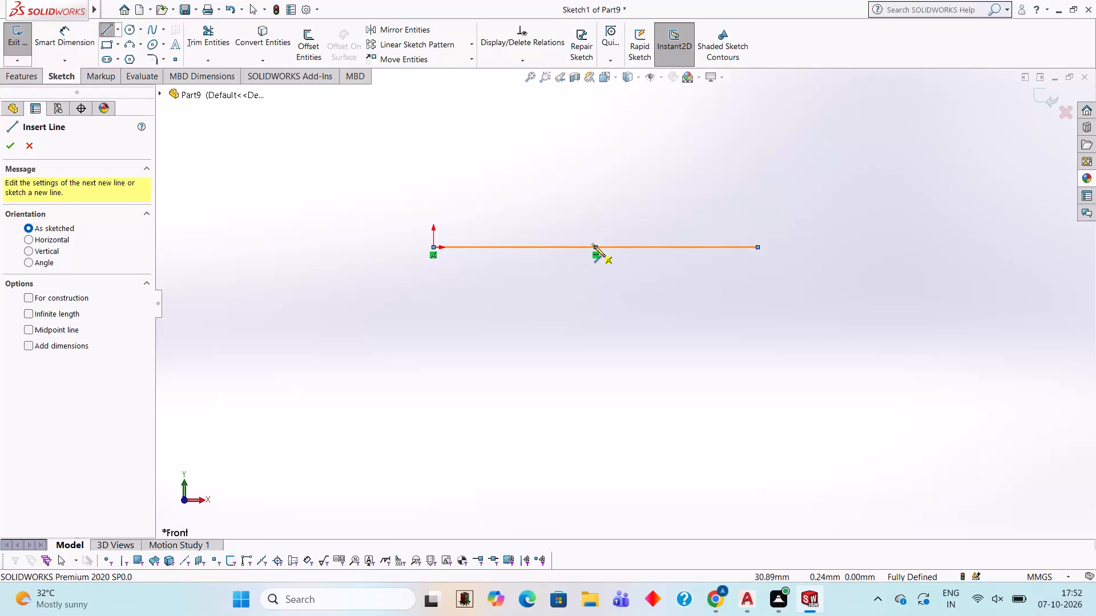
left_click(595, 246)
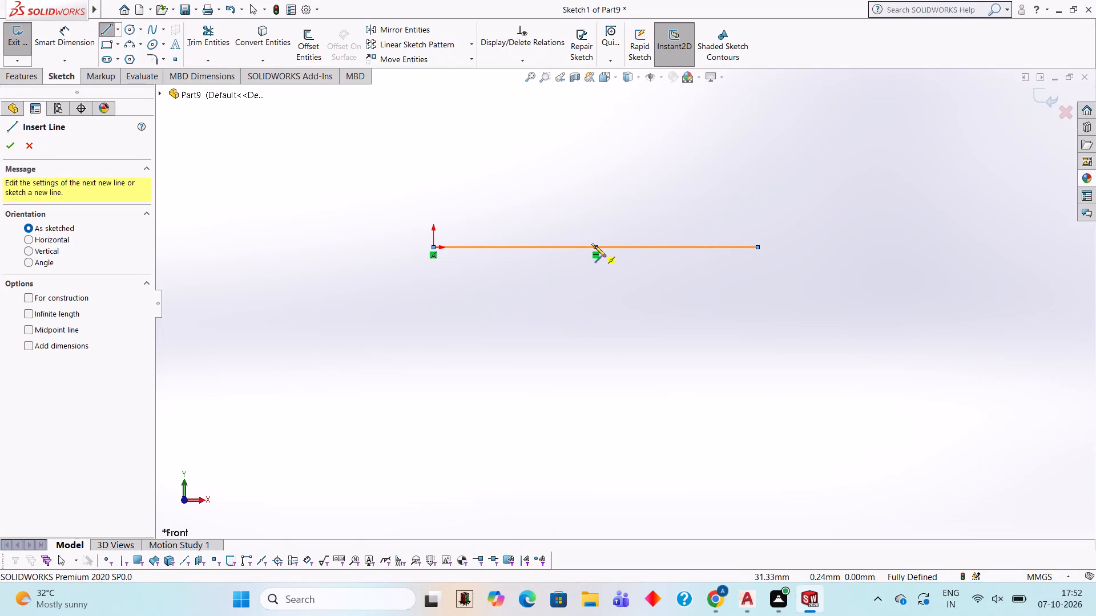
left_click(595, 246)
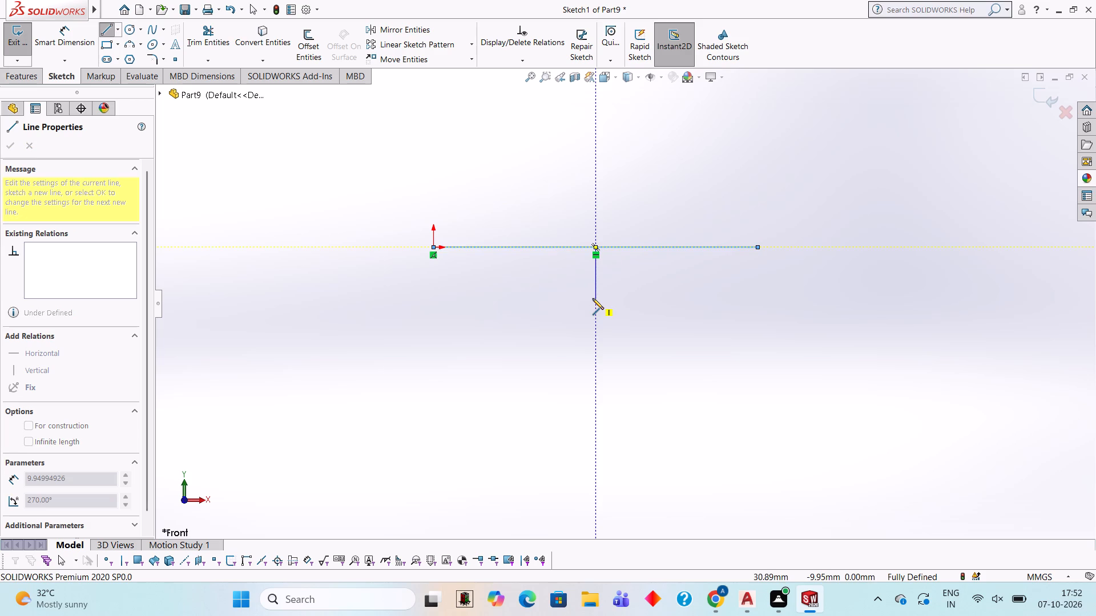
type("12")
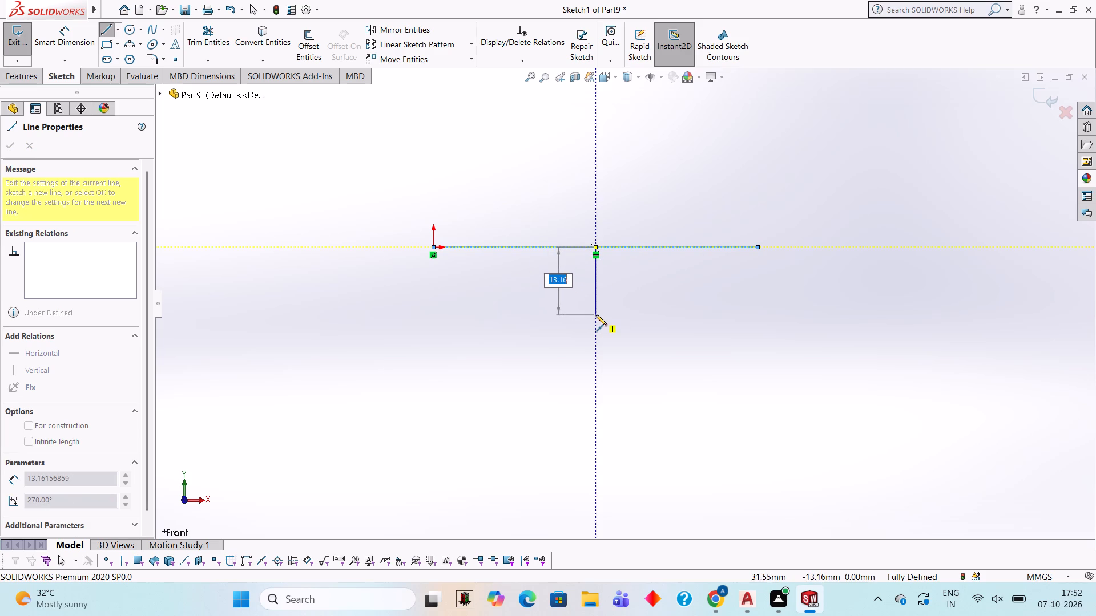
type("12")
key("Return")
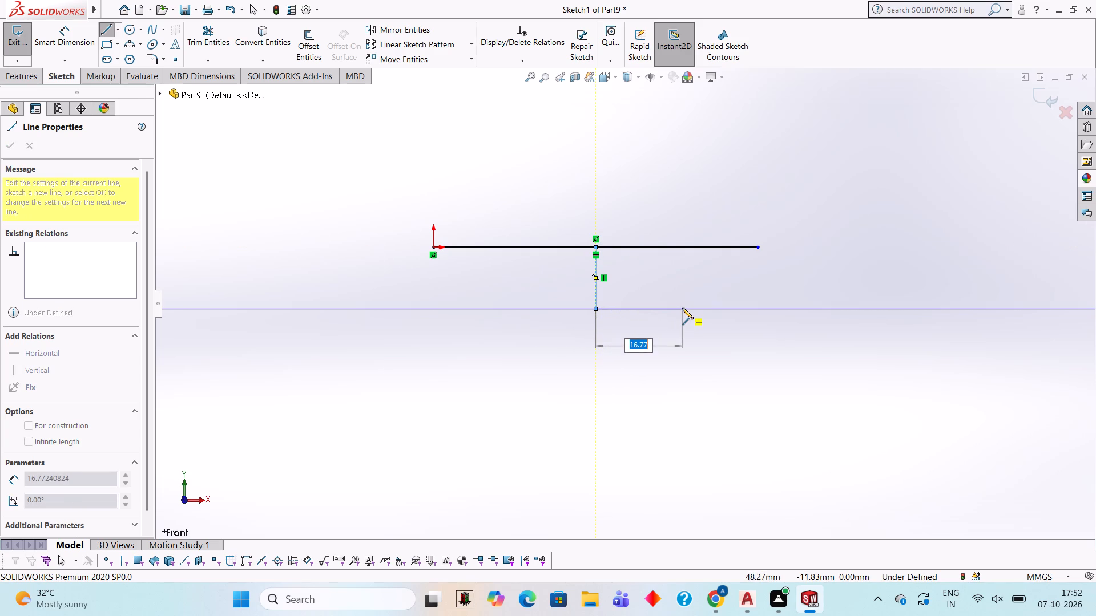
Draw two 17 mm horizontal lines from the vertical line's lower end, one toward each side.
type("17")
key("Return")
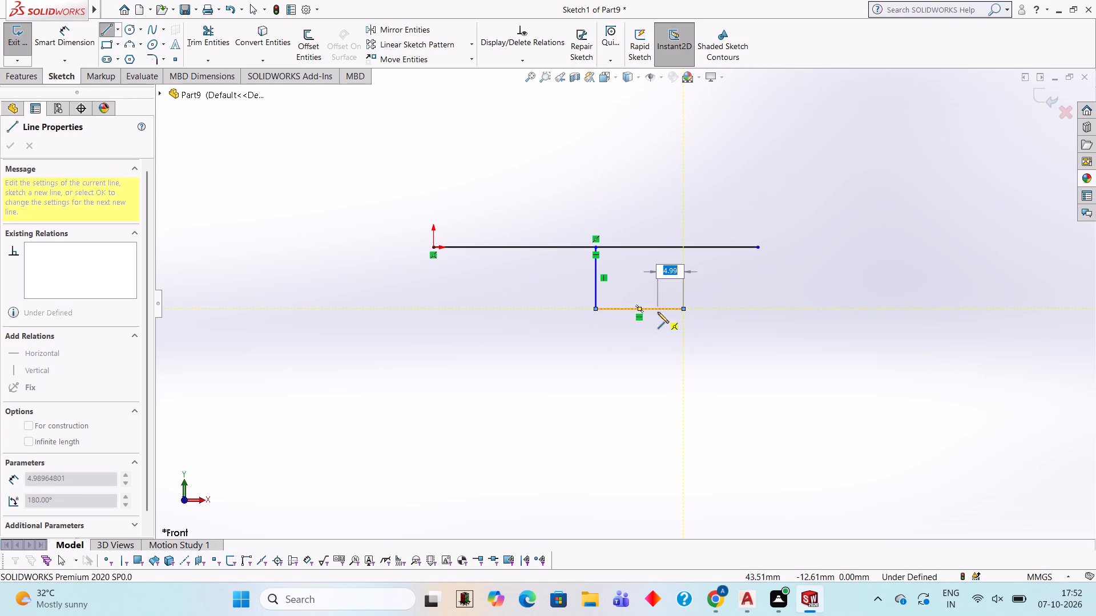
key("Escape")
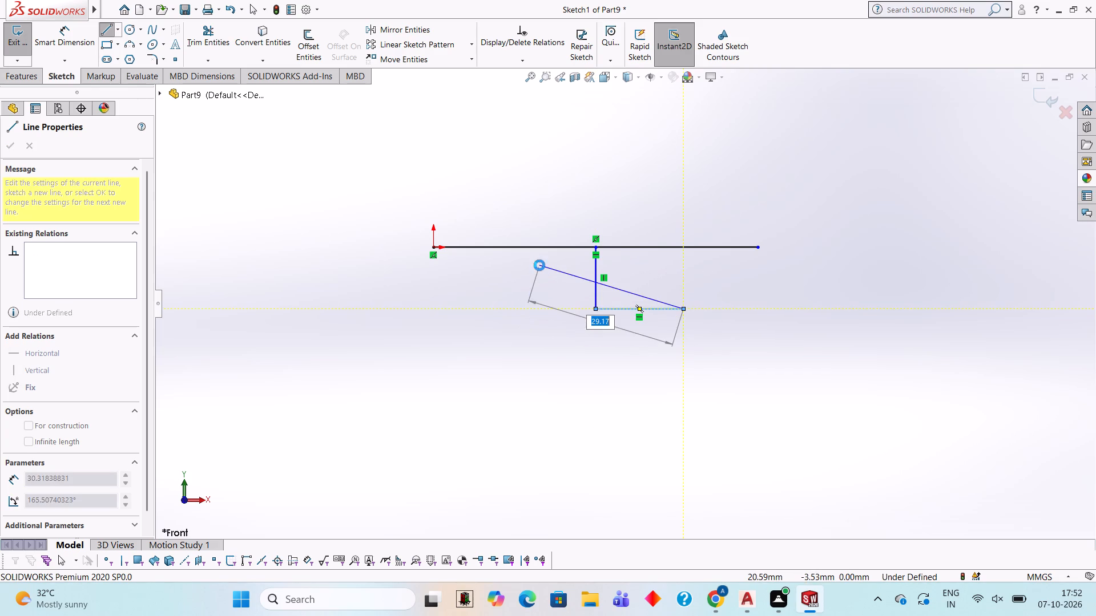
left_click(110, 30)
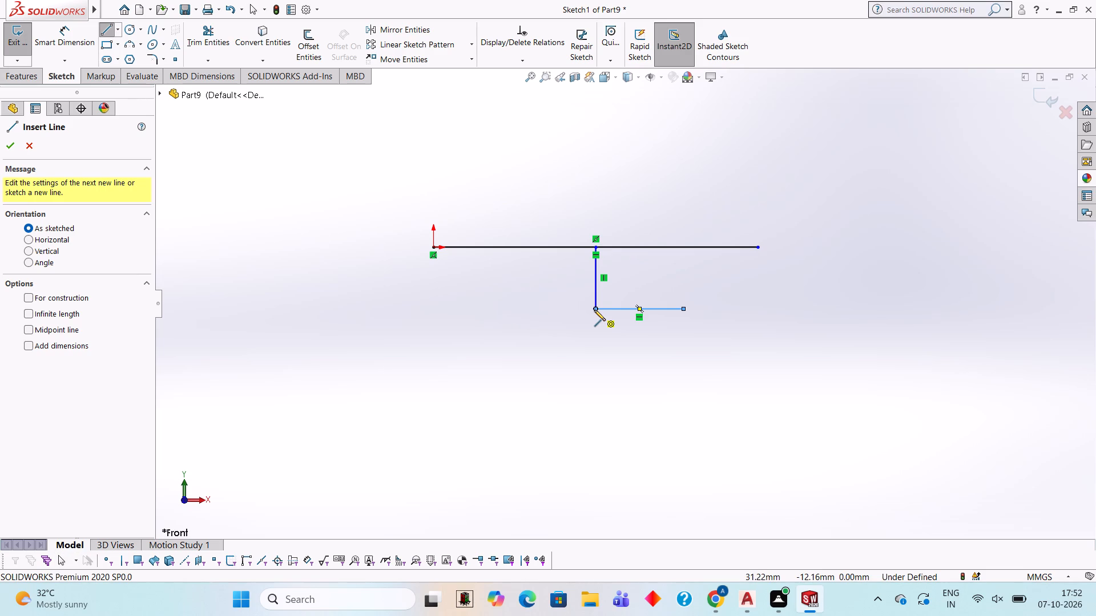
left_click(594, 310)
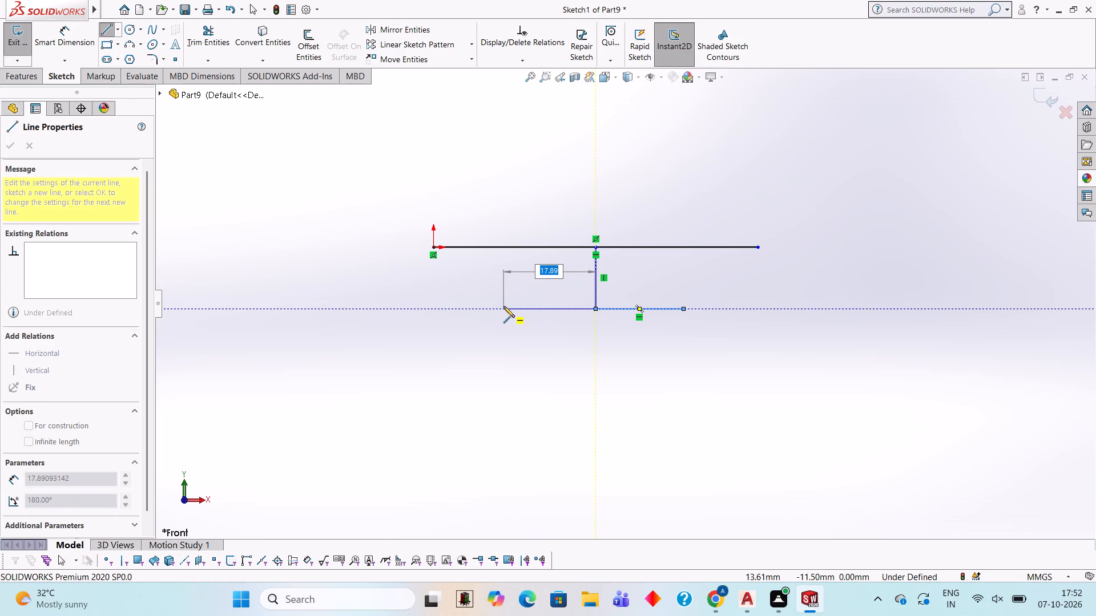
type("17")
key("Return")
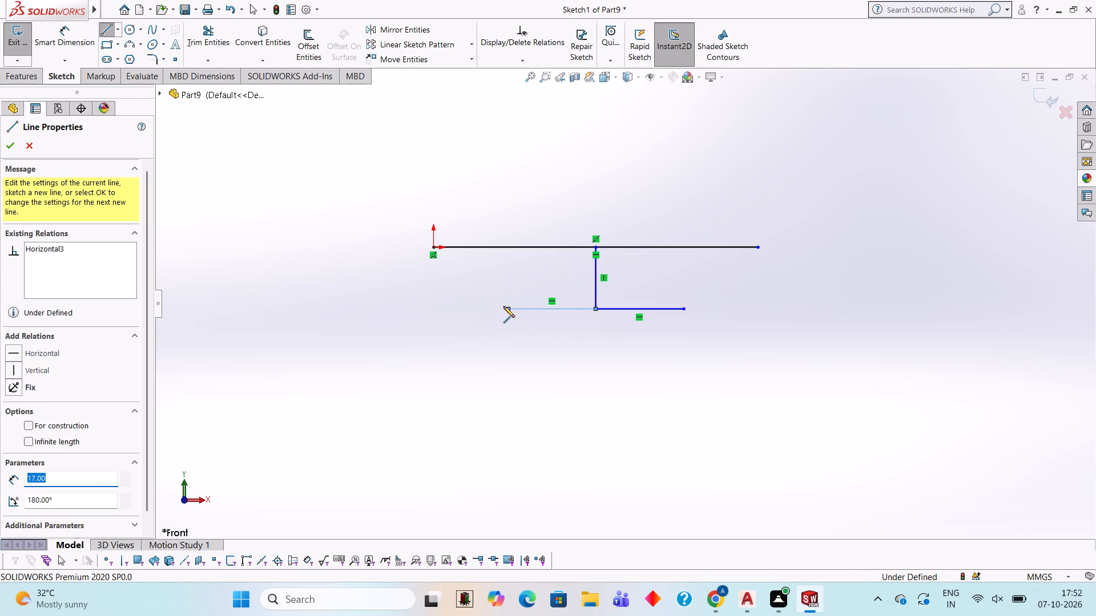
key("Escape")
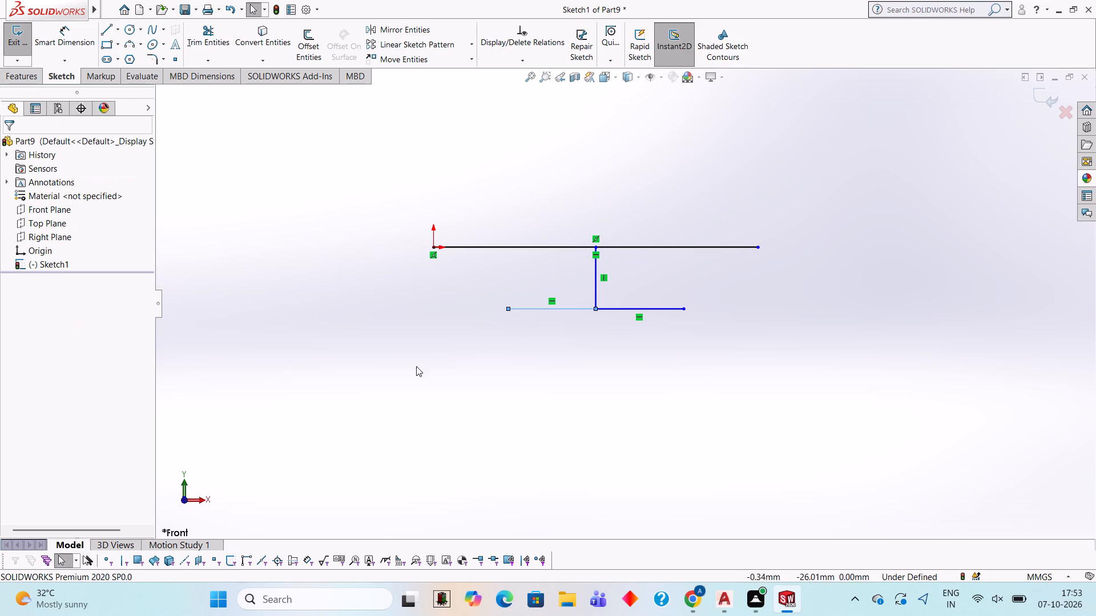
Draw a 5 mm vertical line down from the origin and connect it with a sloped line to the nearest bottom line's end.
left_click(110, 26)
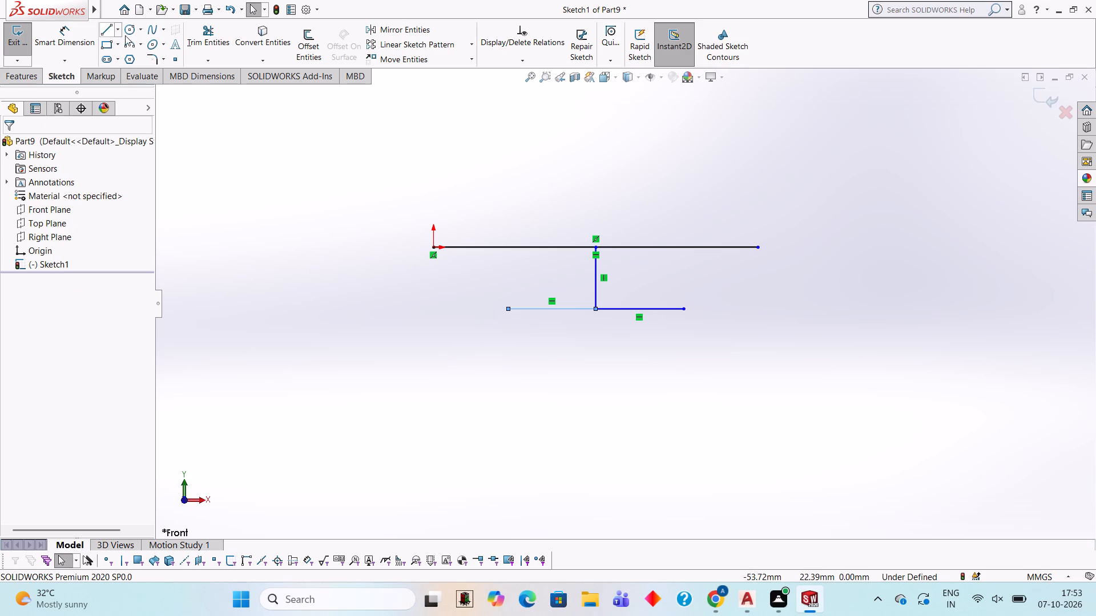
left_click(433, 248)
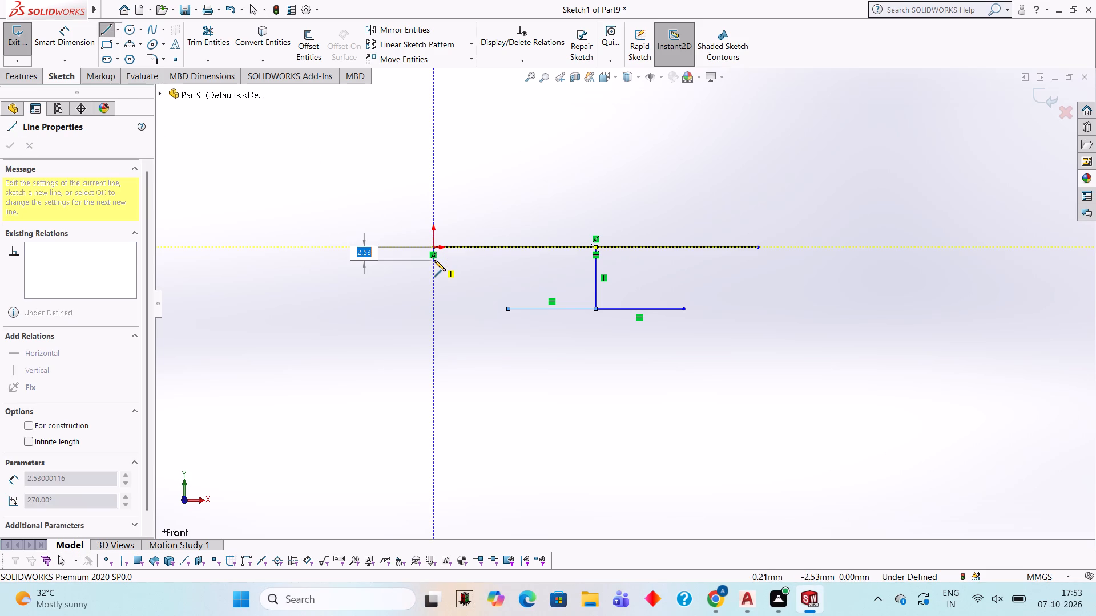
key("5")
key("Return")
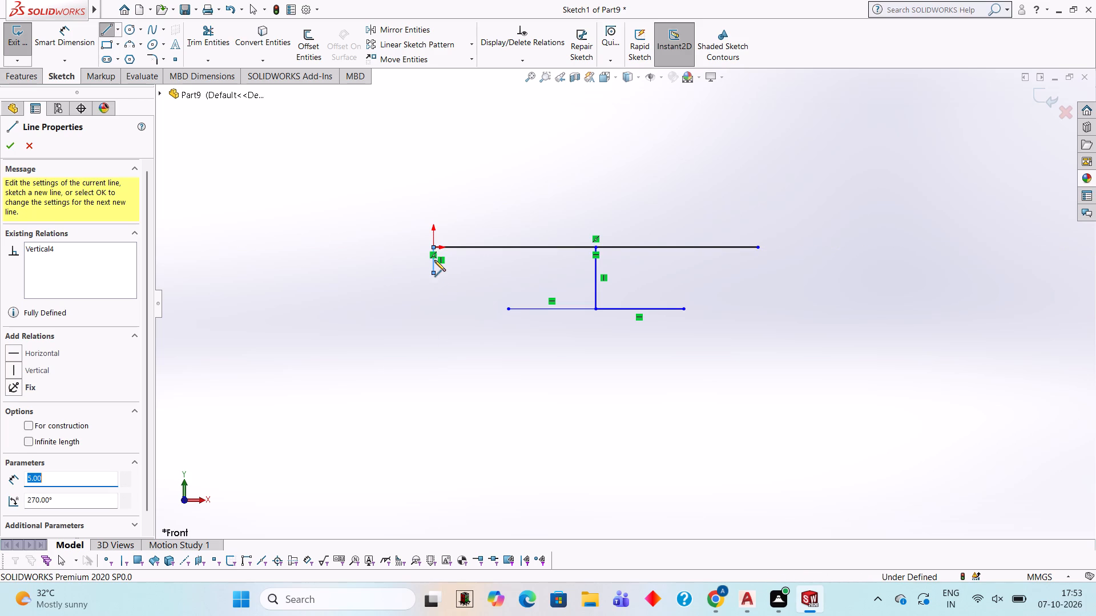
left_click(508, 309)
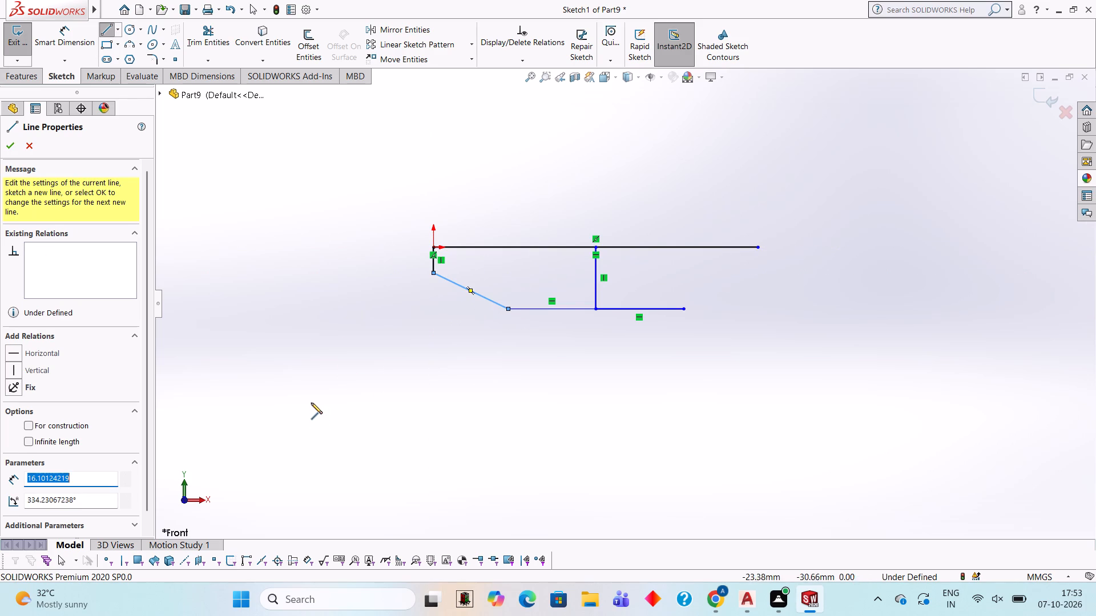
Close the profile's other end with a 5 mm vertical line from the top line's free end and a sloped line to the bottom line.
left_click(102, 27)
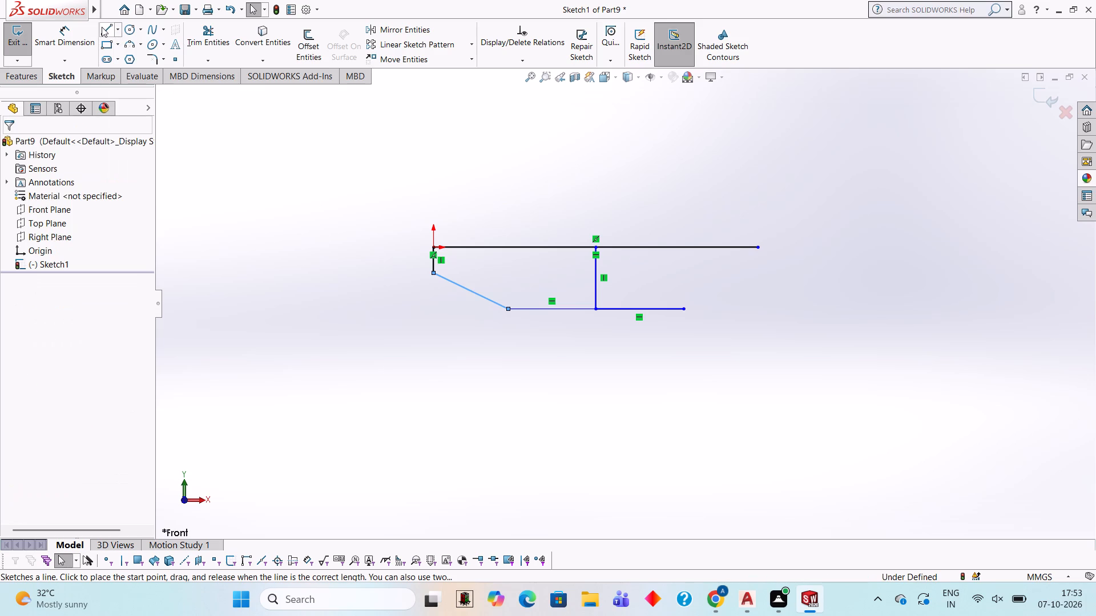
left_click(759, 248)
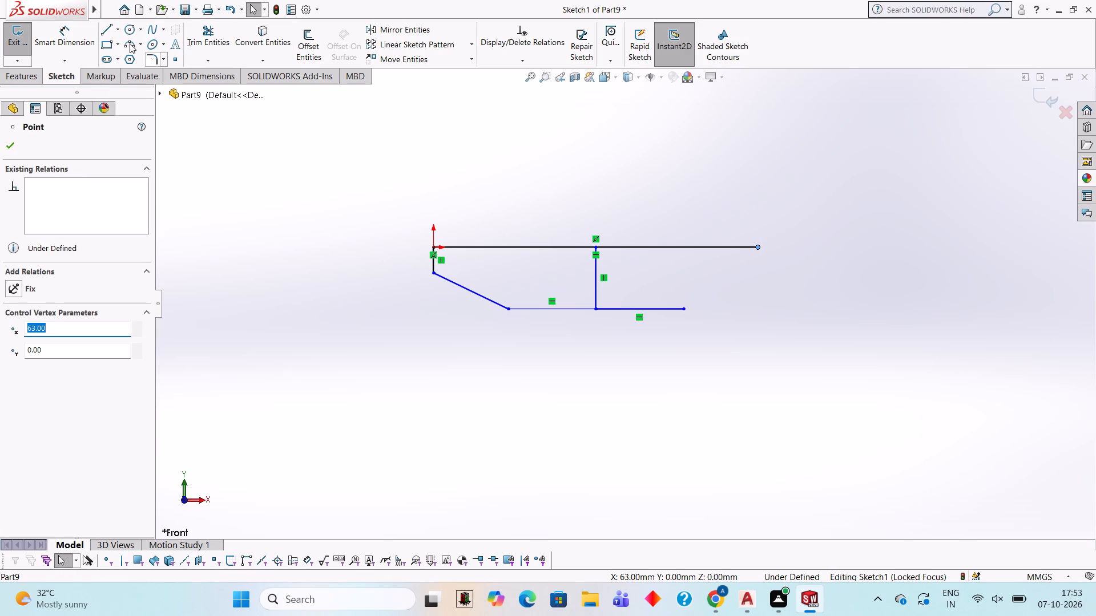
left_click(105, 32)
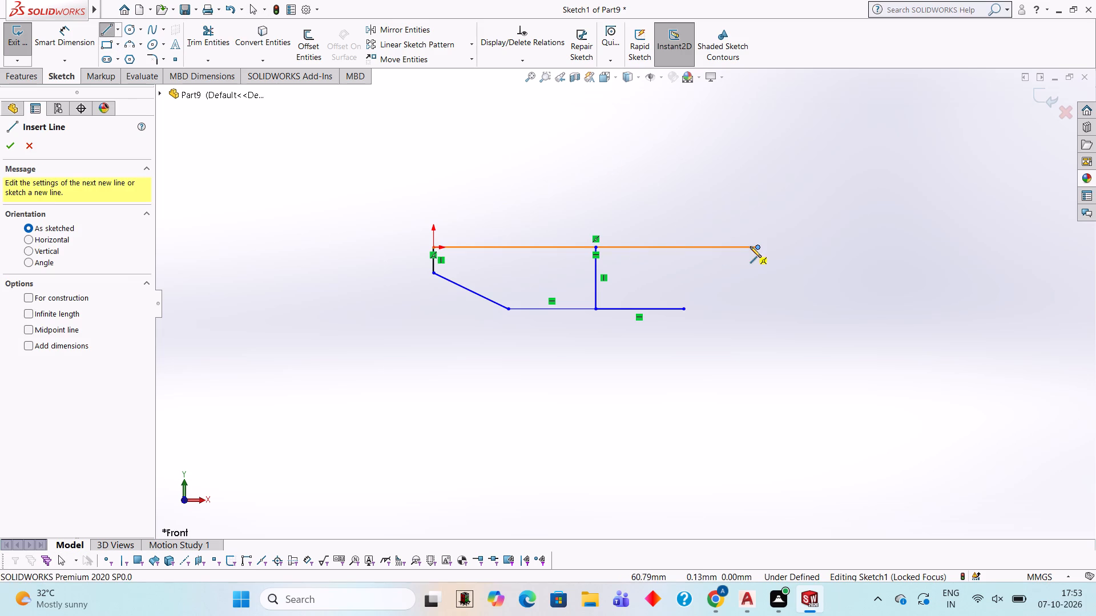
left_click(757, 248)
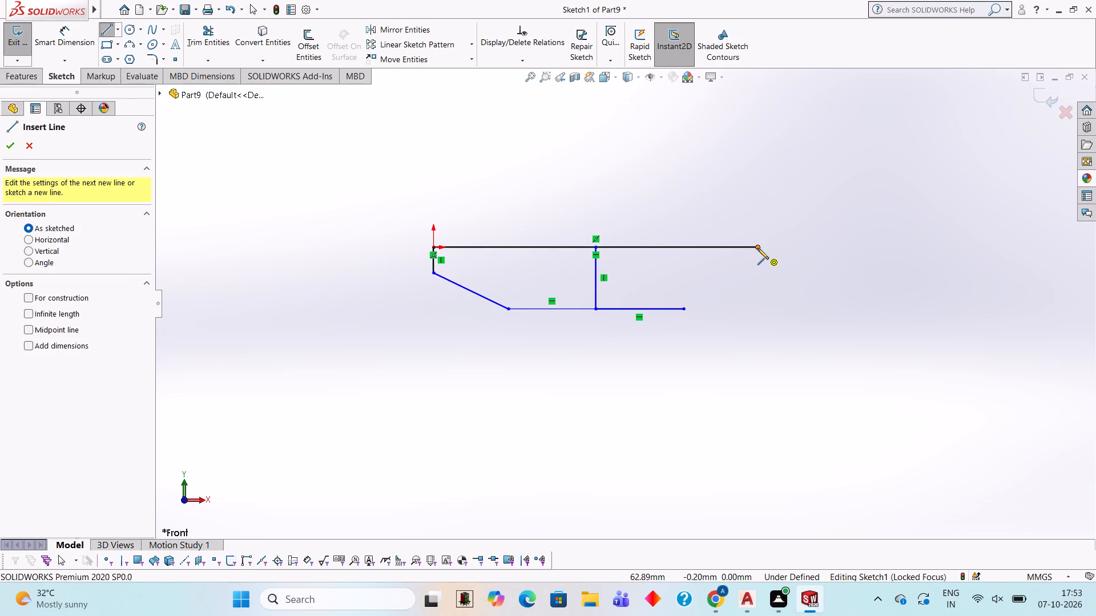
key("5")
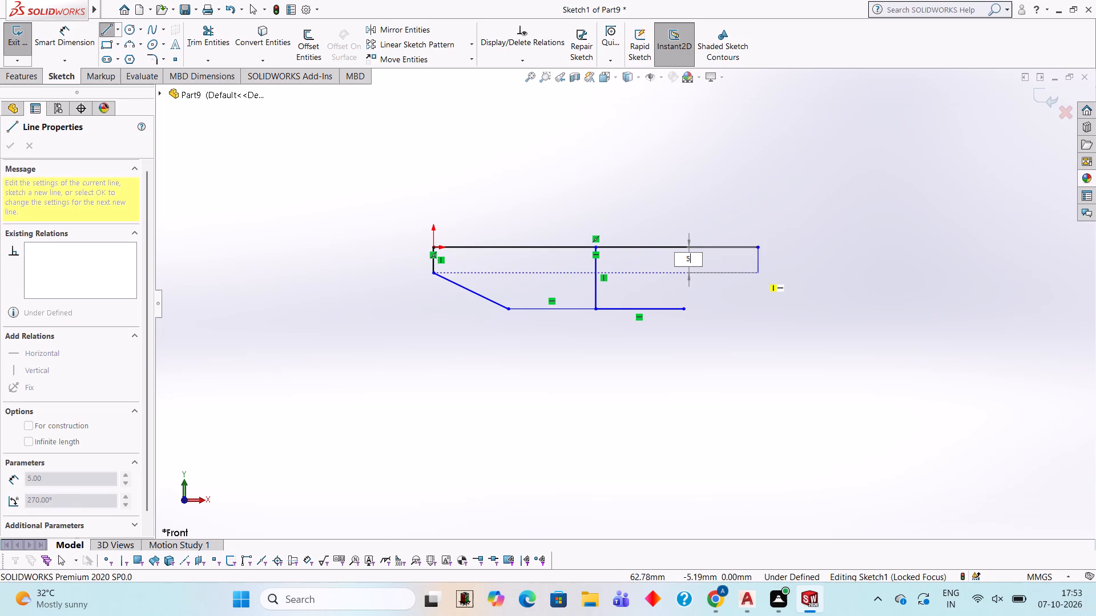
key("Return")
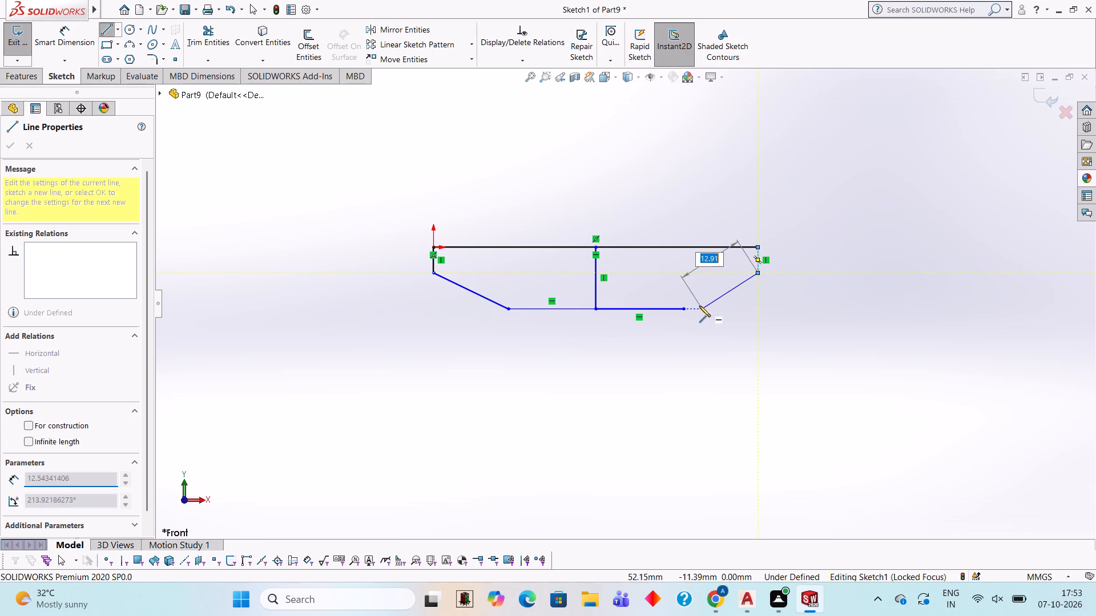
left_click(684, 306)
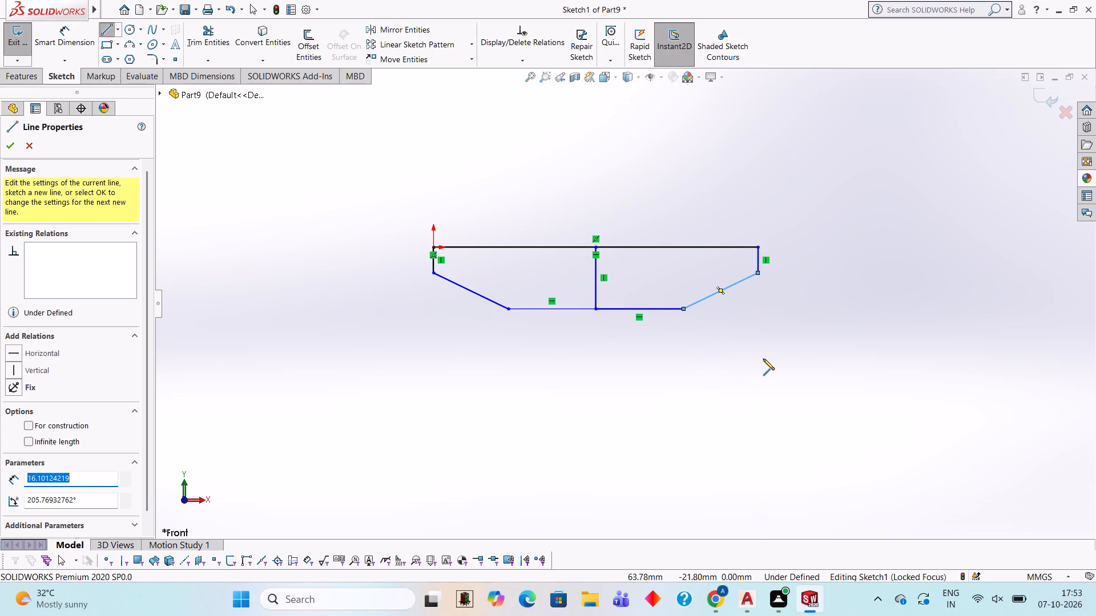
key("Escape")
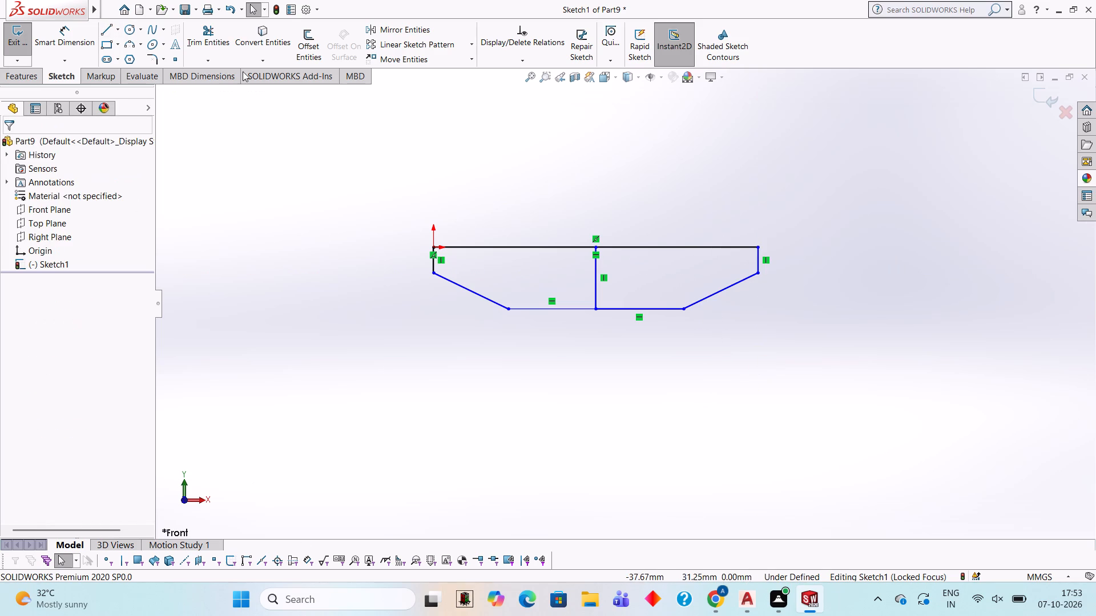
Trim away the vertical centre line inside the profile.
left_click(222, 37)
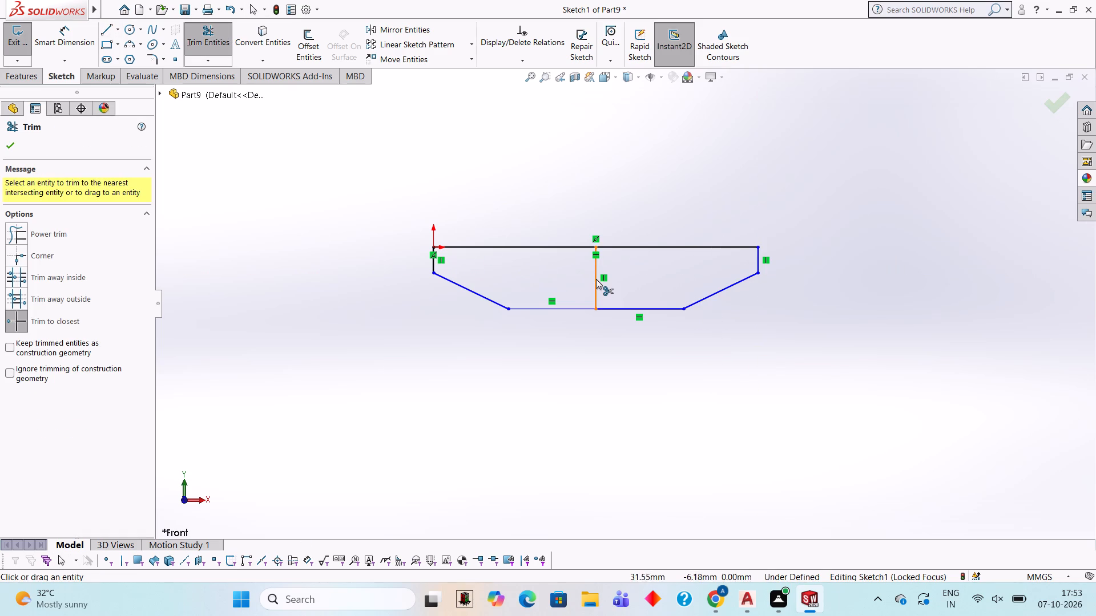
left_click(596, 279)
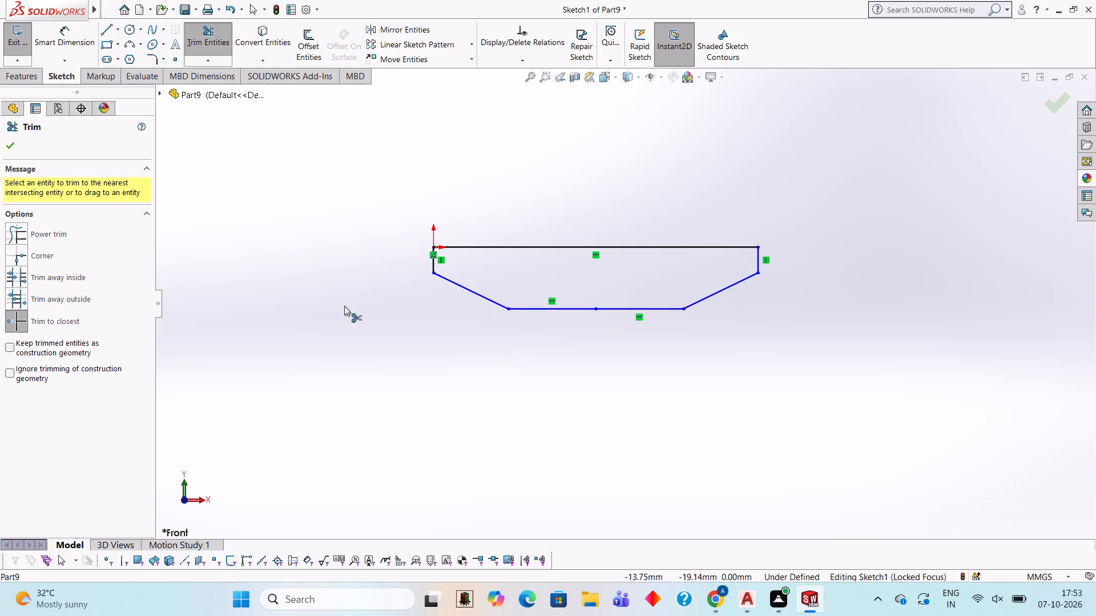
Extrude the closed profile as a blind boss 20 mm deep.
left_click(38, 74)
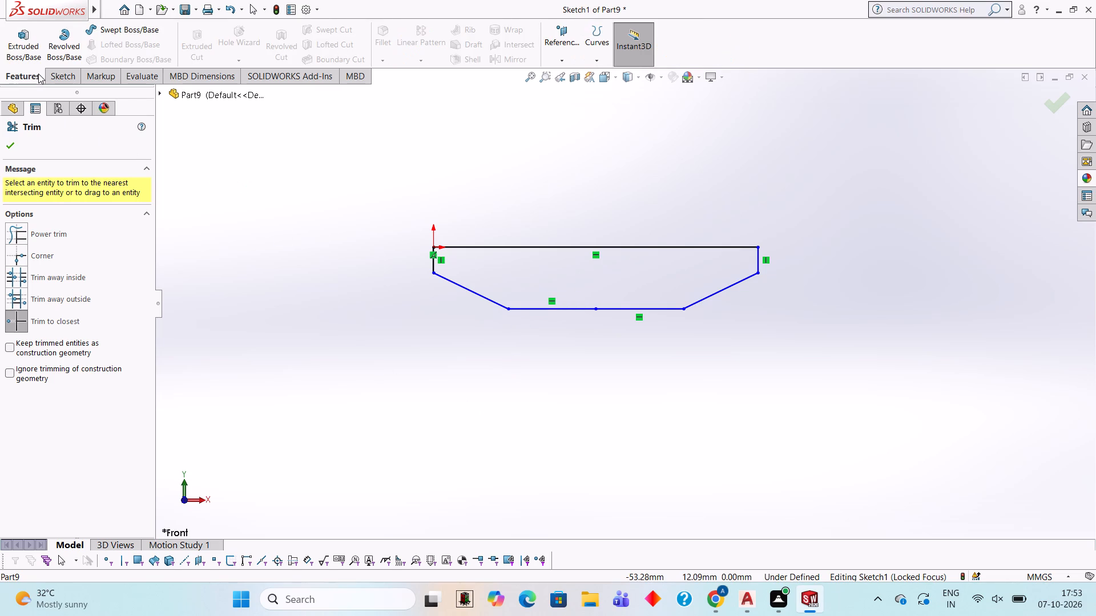
left_click(31, 47)
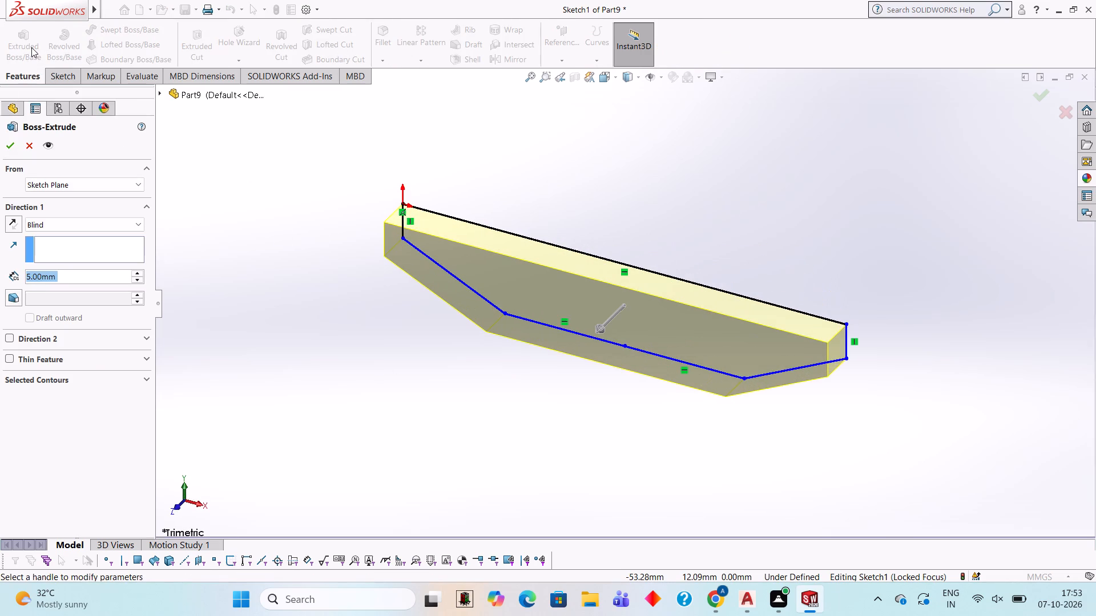
type("20")
key("Return")
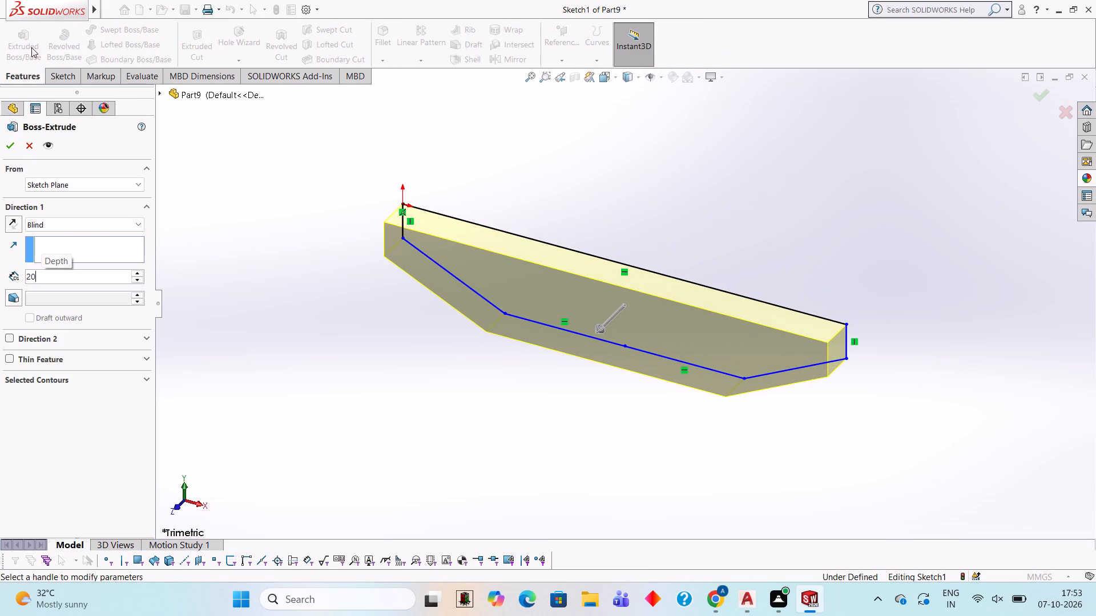
left_click(11, 152)
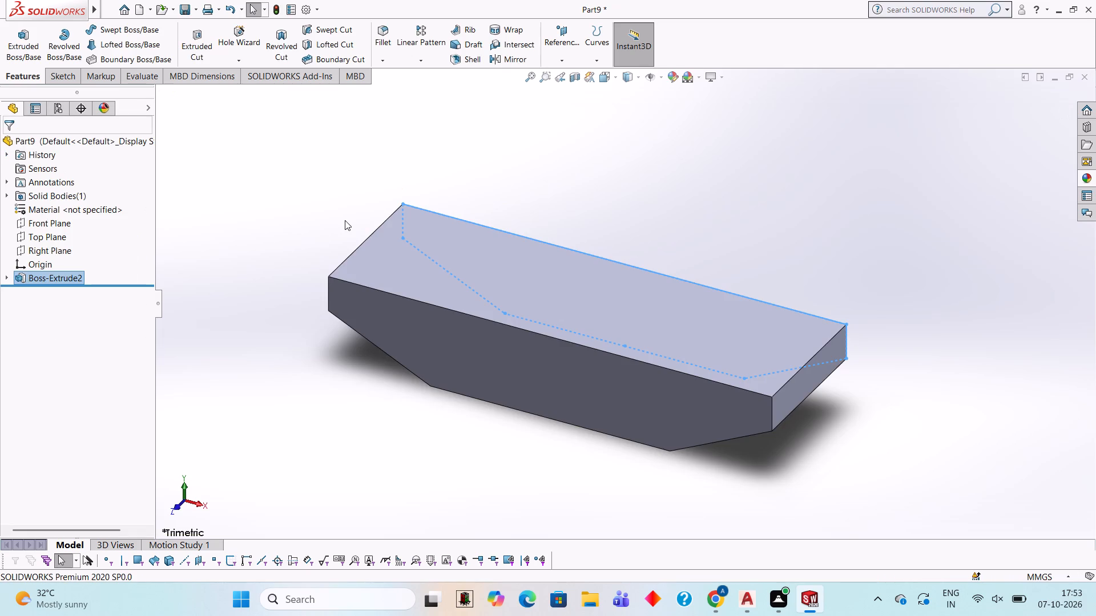
Start a new sketch on the block's long front side face and view it face-on.
middle_click_drag(628, 216, 674, 213)
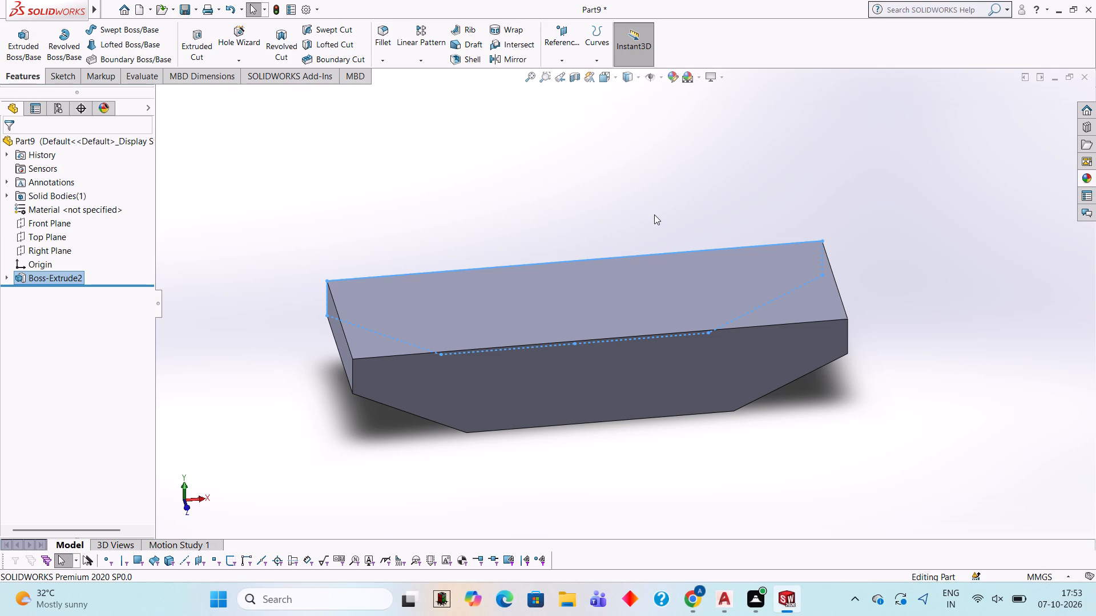
left_click(606, 207)
middle_click_drag(533, 217, 539, 217)
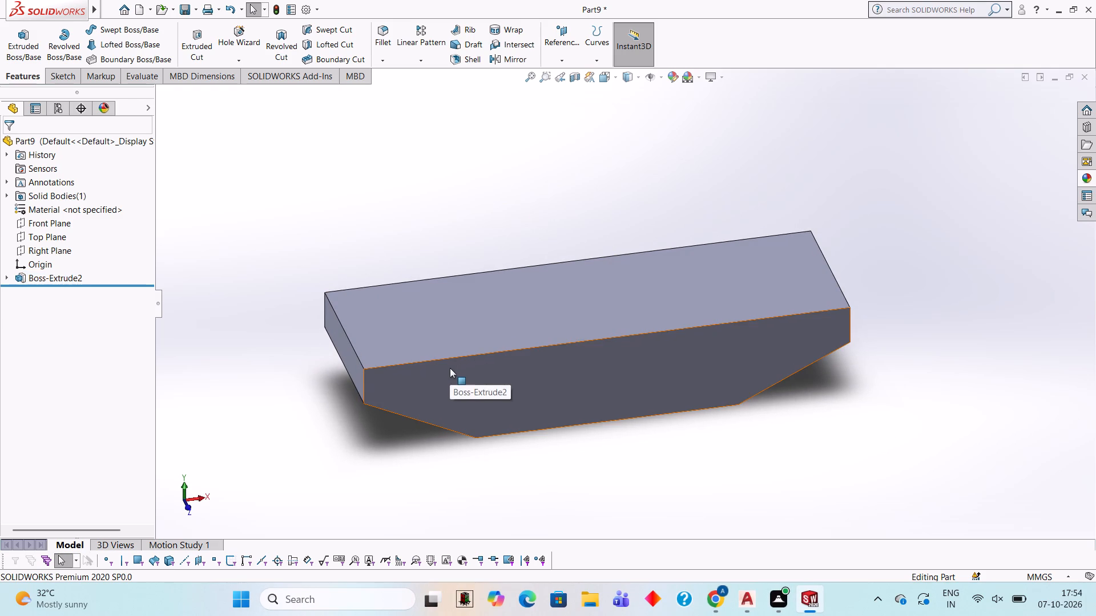
left_click(436, 378)
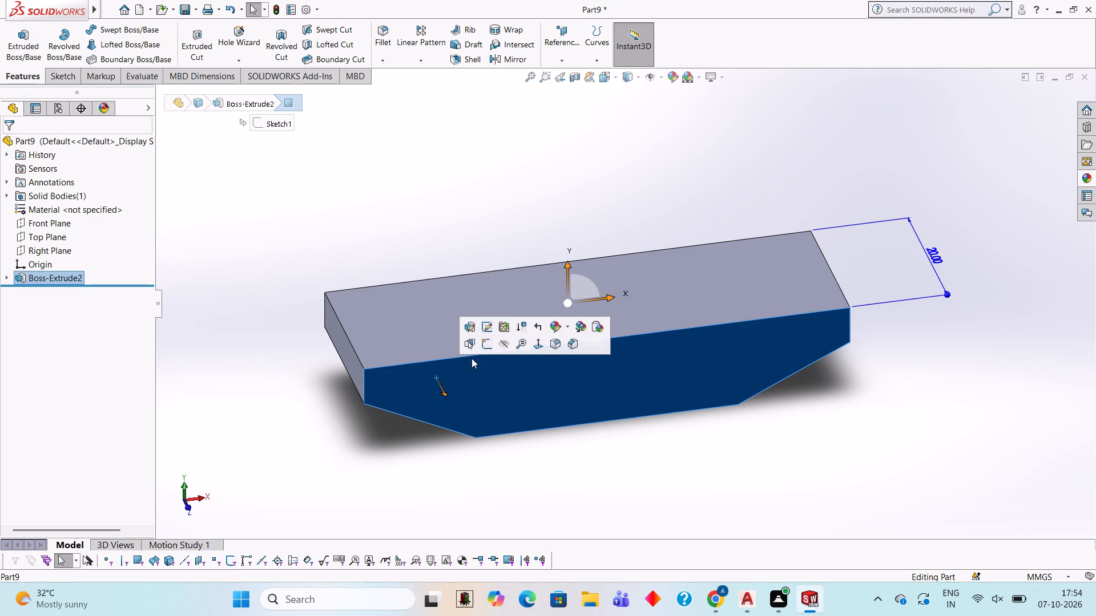
left_click(486, 348)
key("ctrl+8")
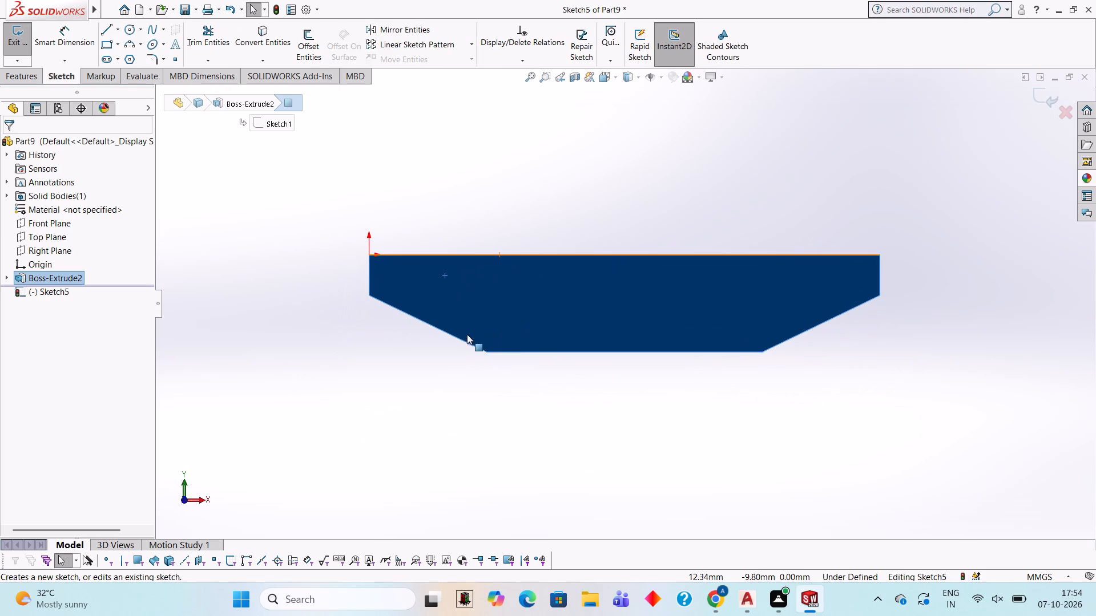
Draw a 5 mm vertical line up from the origin.
left_click(107, 29)
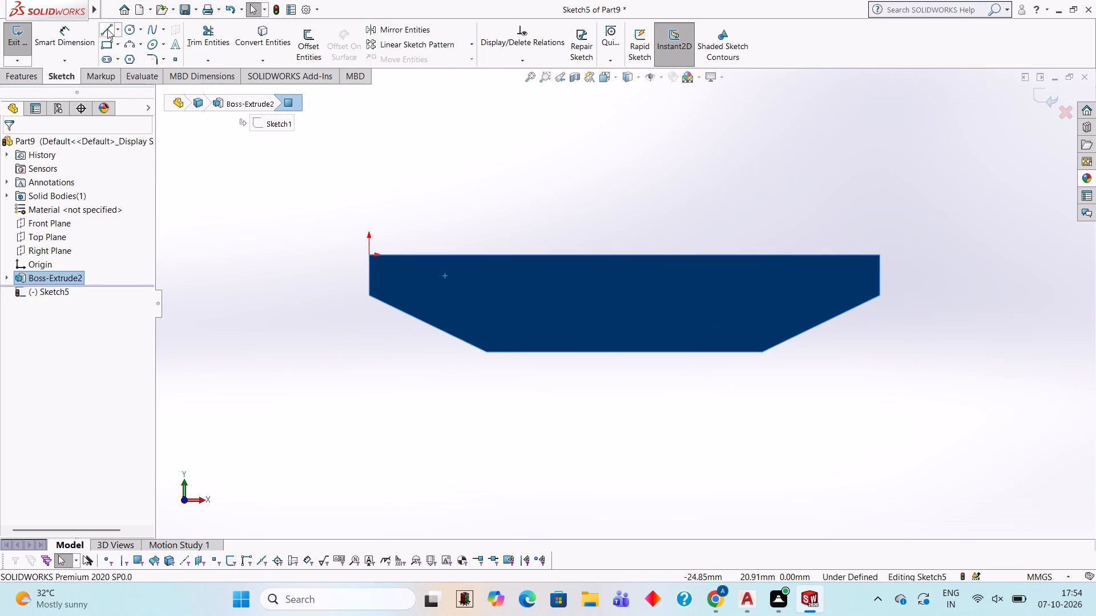
left_click(368, 255)
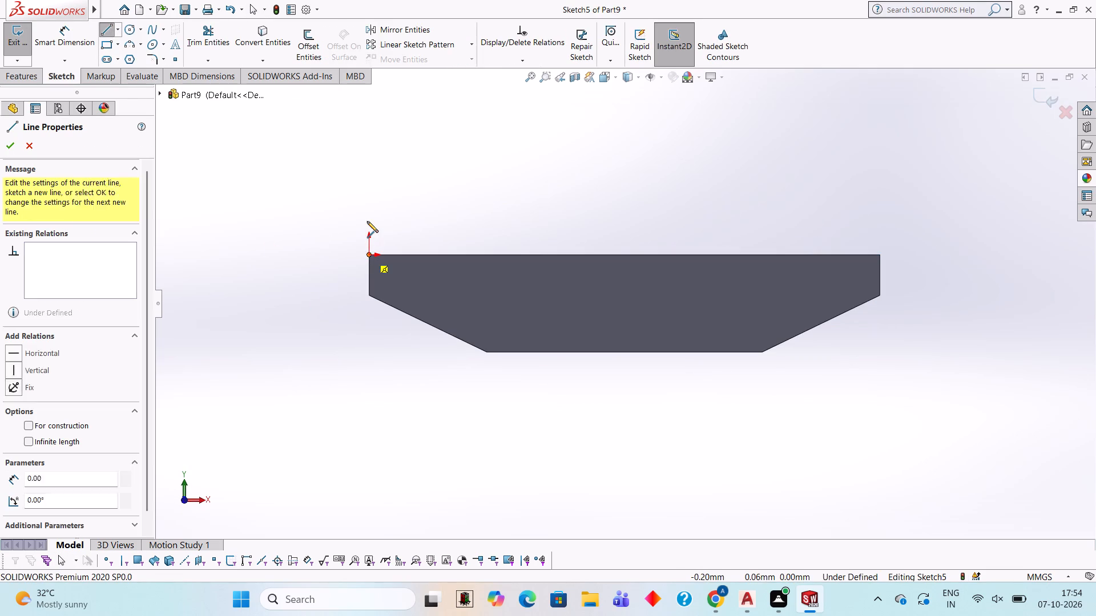
key("5")
key("Return")
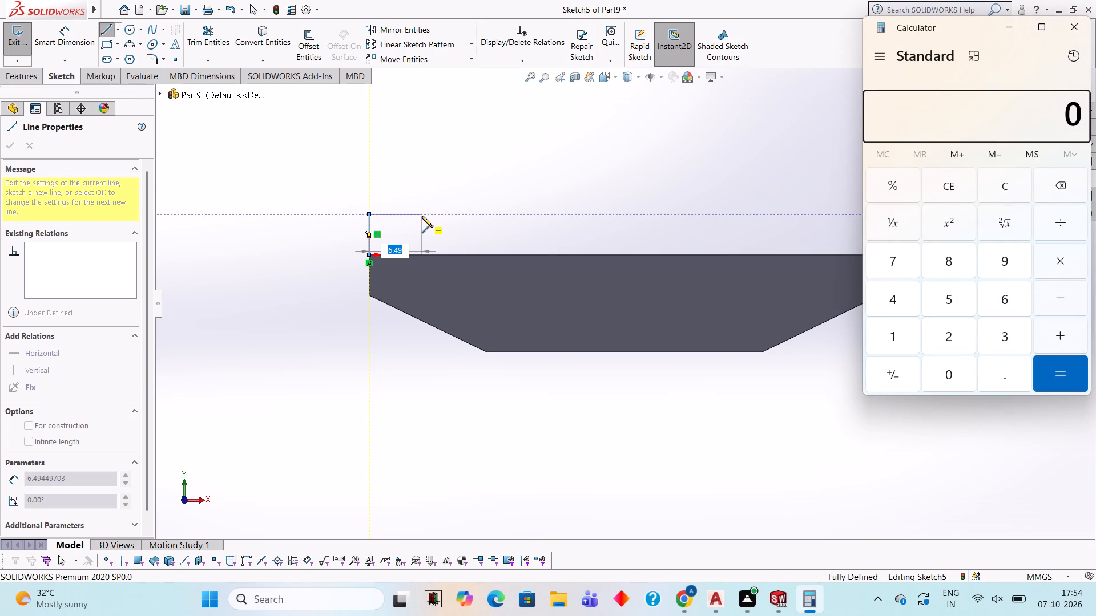
Work out 63 − 48 in the Calculator, then close it.
type("63-4")
key("8")
key("Return")
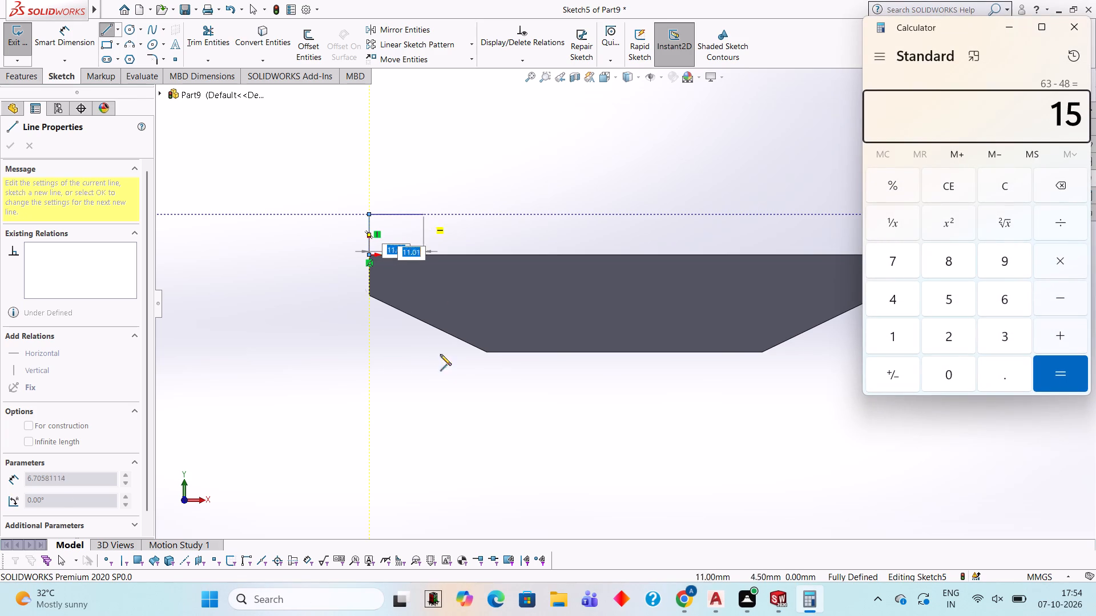
left_click(1081, 21)
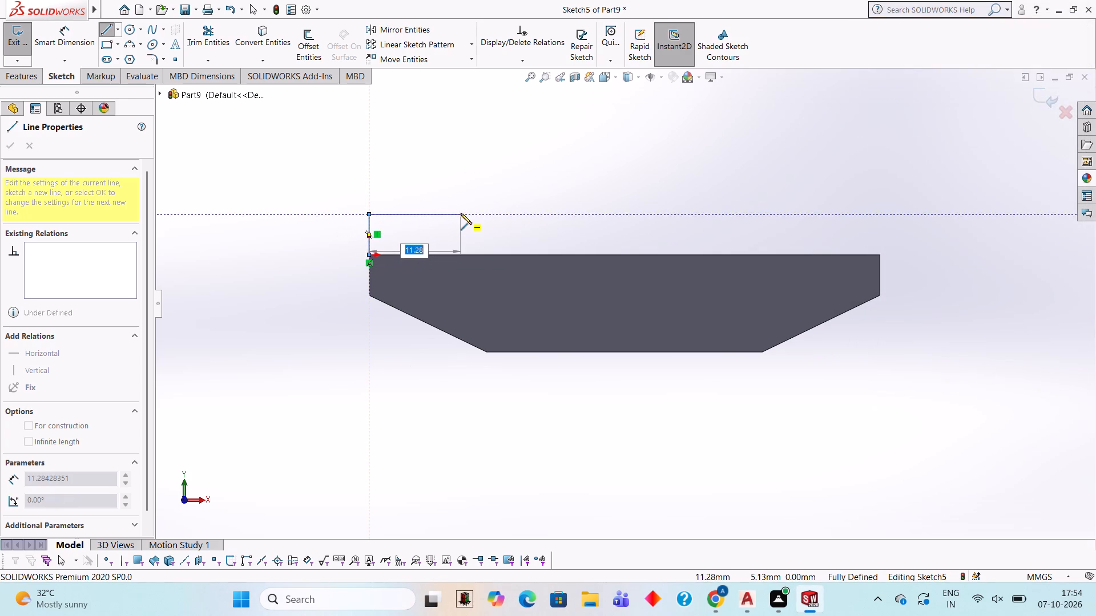
Continue the line chain from the vertical line's upper end with a 7.5 mm horizontal line inward.
type("7.5")
key("Return")
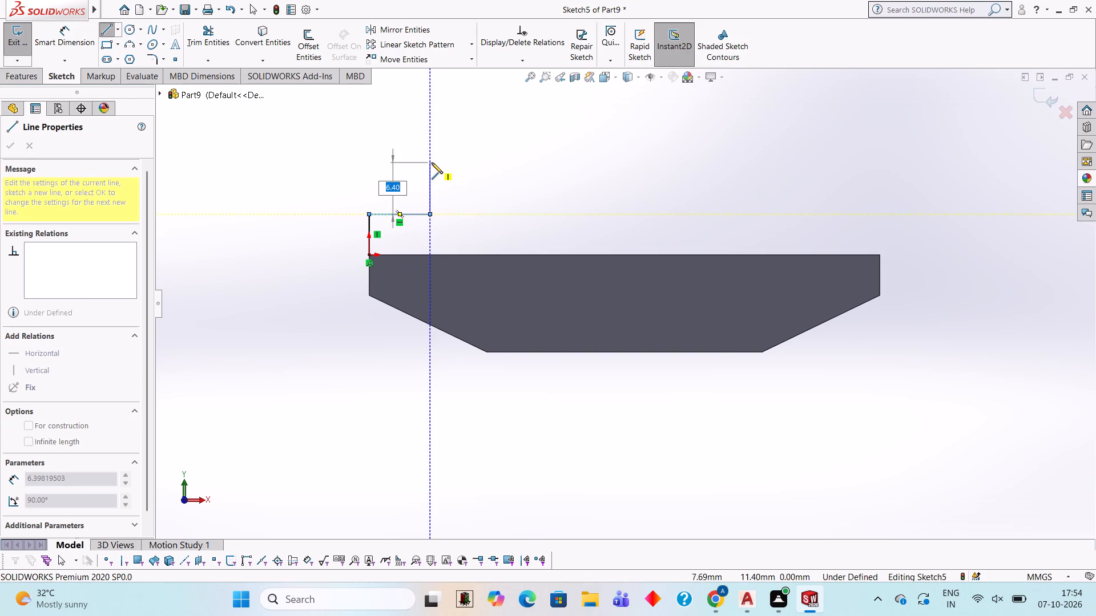
key("Escape")
At the top edge's end opposite the origin, draw a 5 mm vertical line up and a 7.5 mm horizontal line inward.
left_click(108, 29)
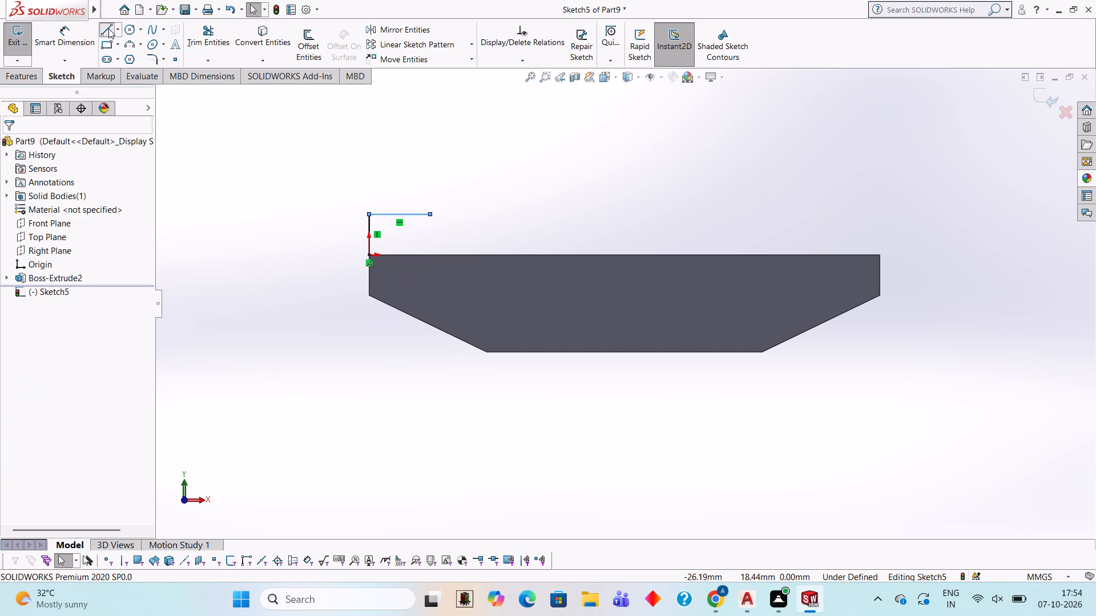
left_click(878, 254)
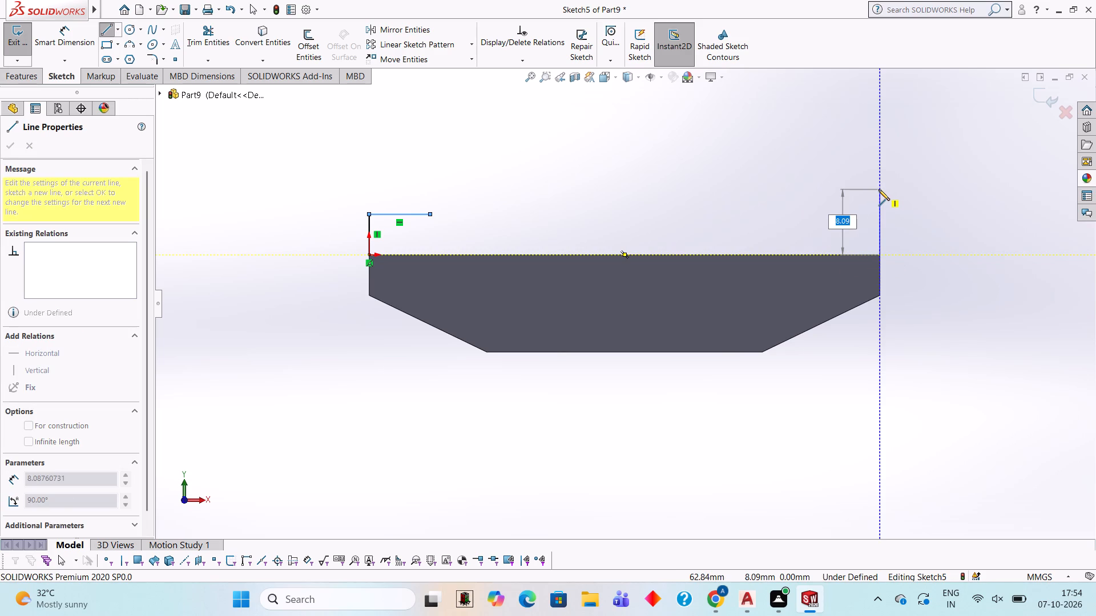
key("5")
key("Return")
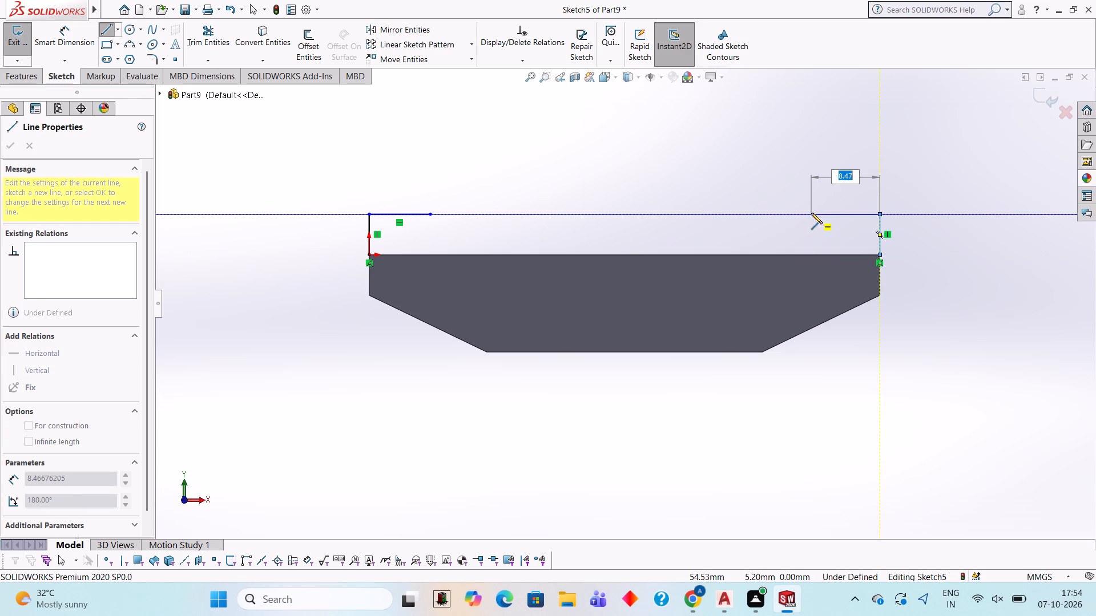
type("7.5")
key("Return")
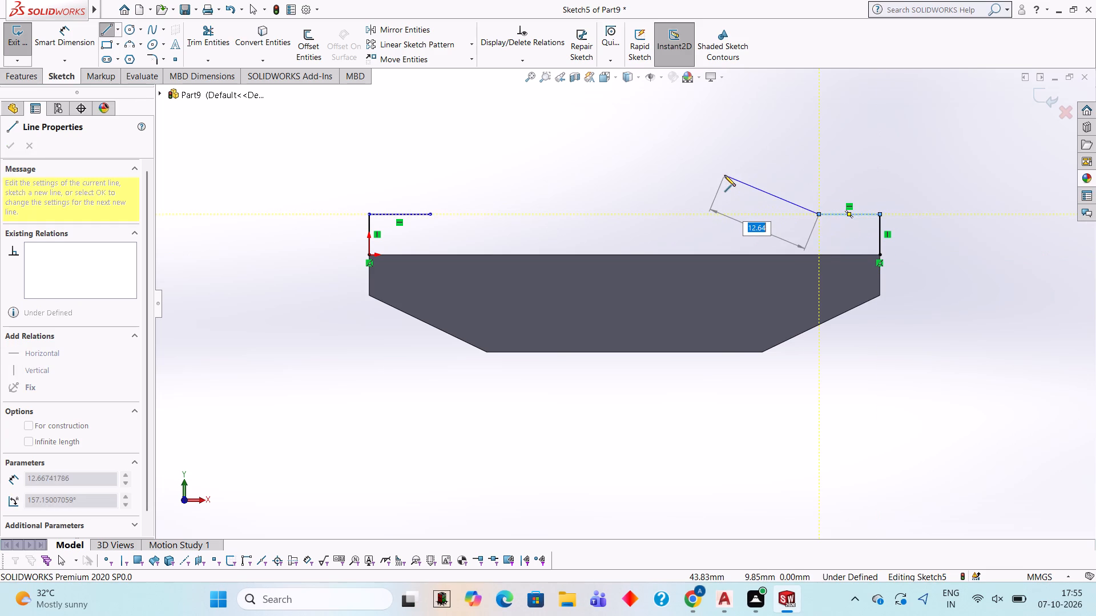
key("Escape")
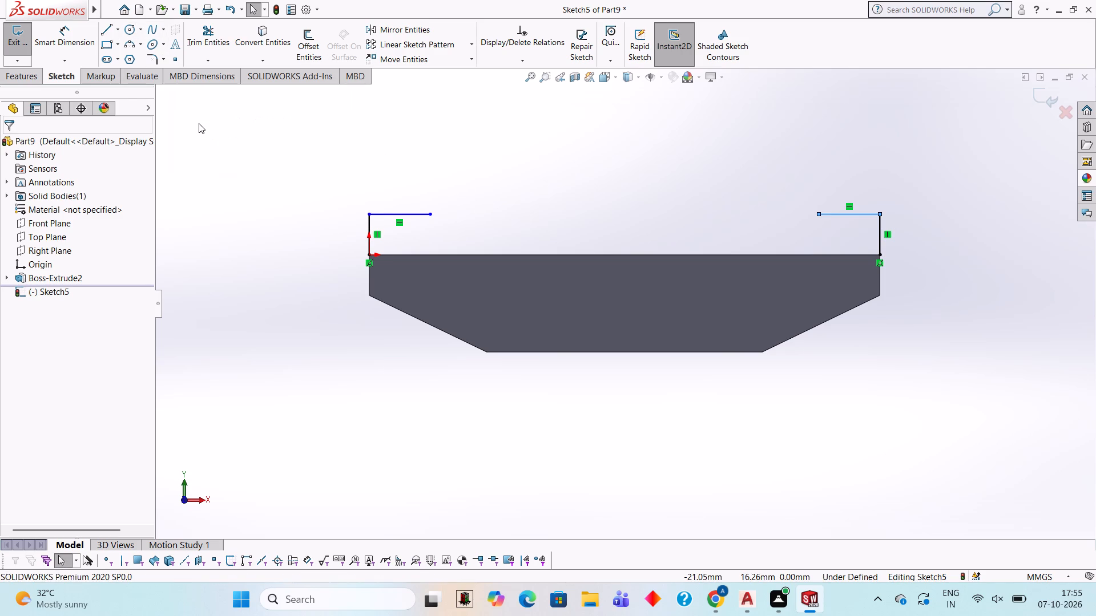
Draw a 17 mm line from the top edge's midpoint toward the origin and connect it with a sloped line to the nearby horizontal line's free end.
left_click(106, 27)
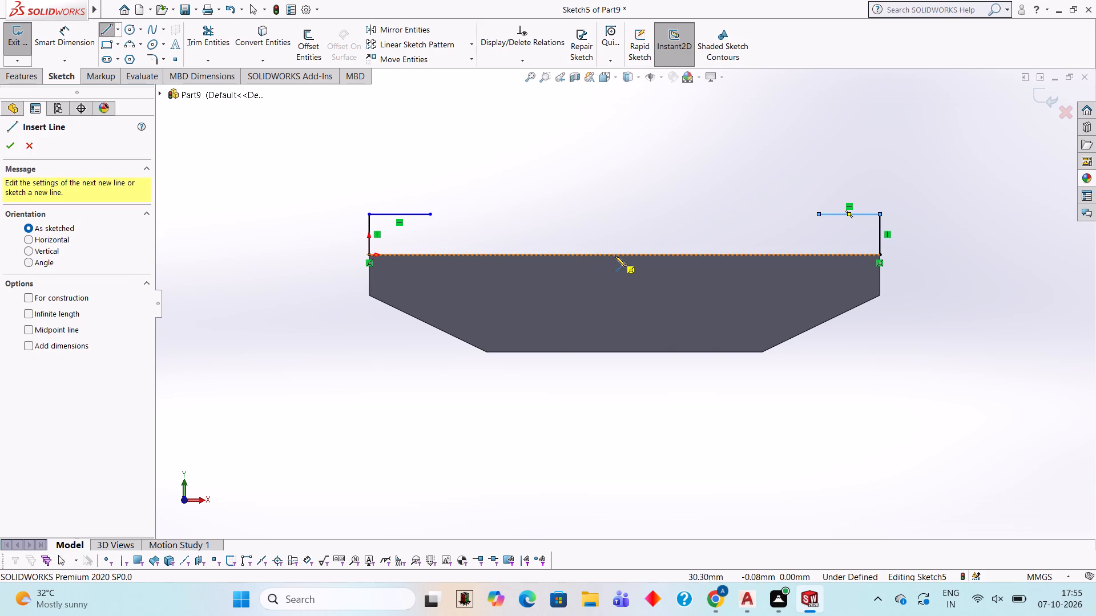
left_click(625, 253)
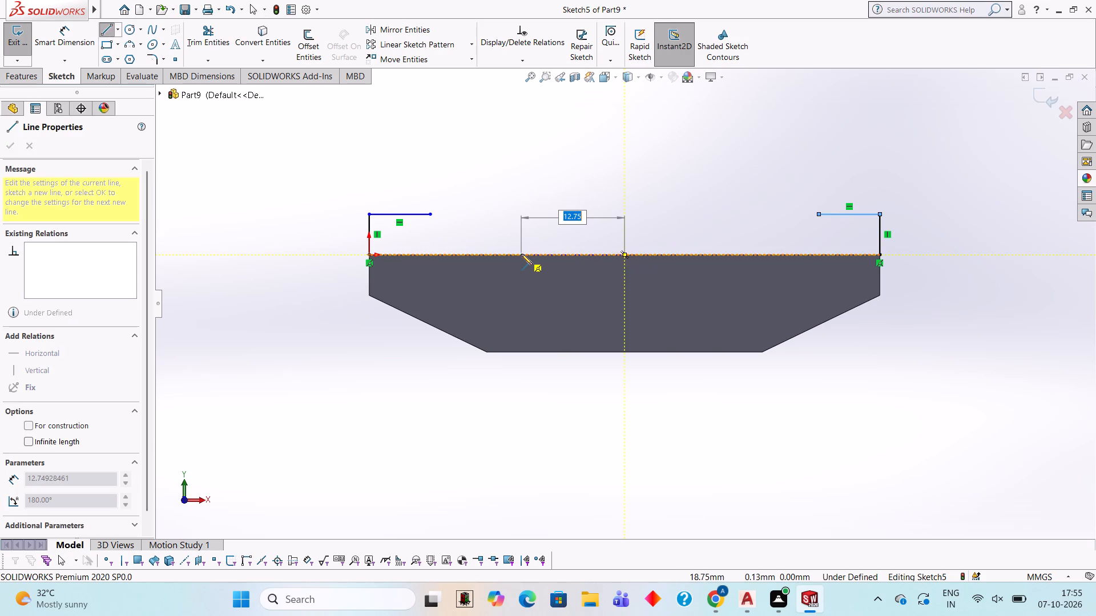
type("17")
key("Return")
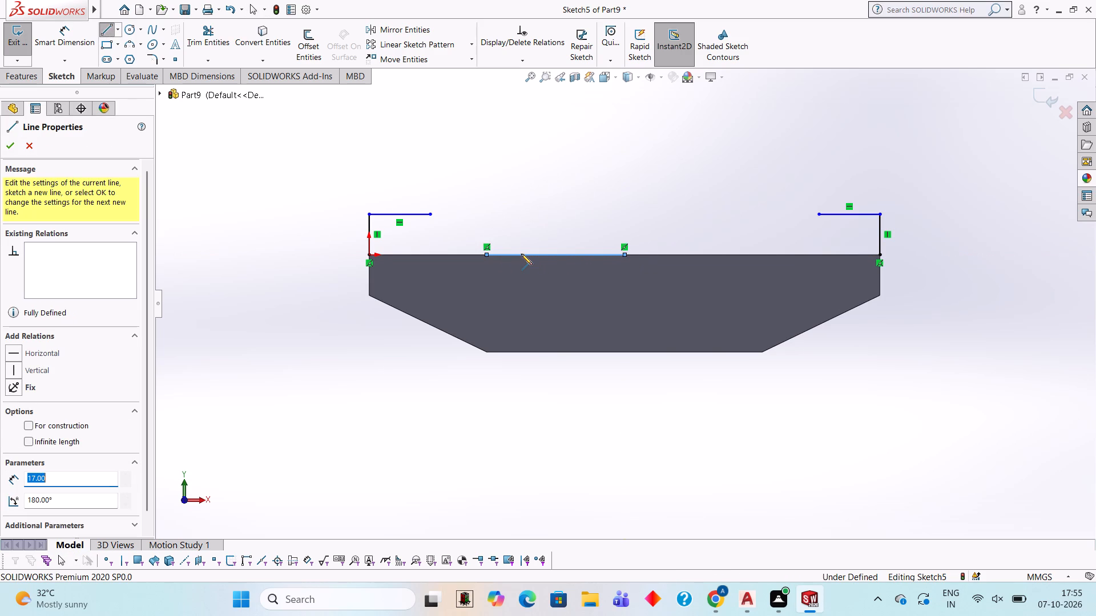
left_click(429, 213)
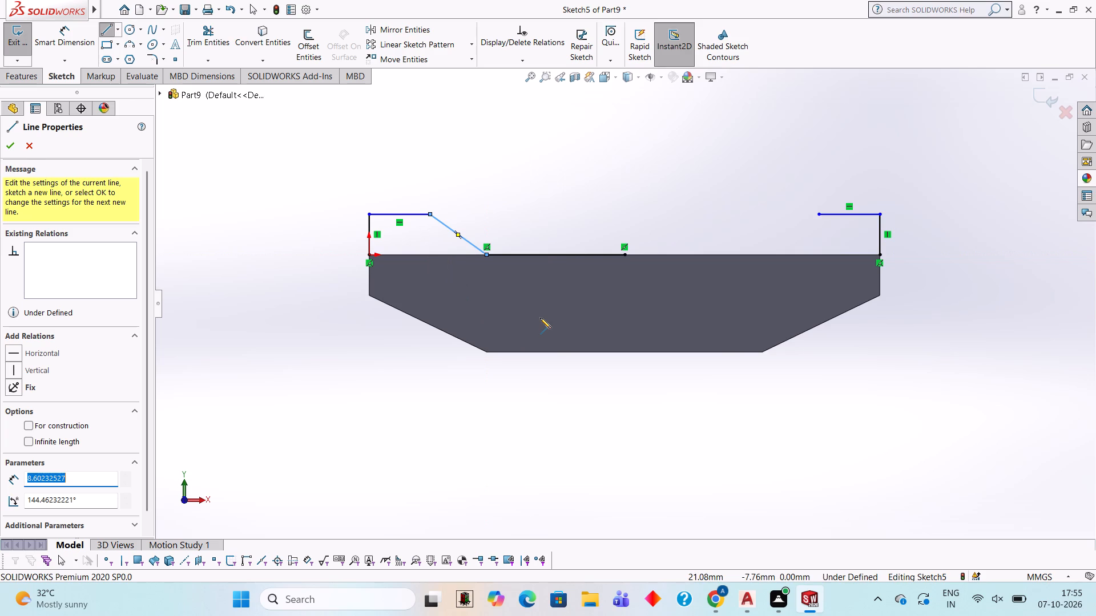
key("Escape")
Draw a 17 mm line from the midpoint away from the origin and a sloped line up to the other horizontal line's free end.
left_click(103, 27)
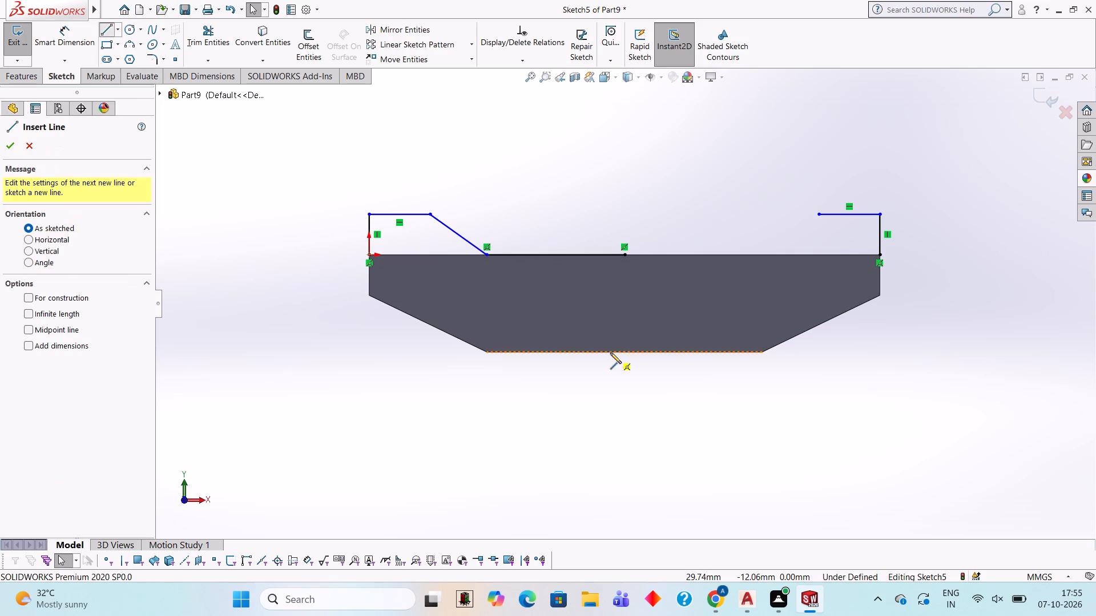
left_click(626, 256)
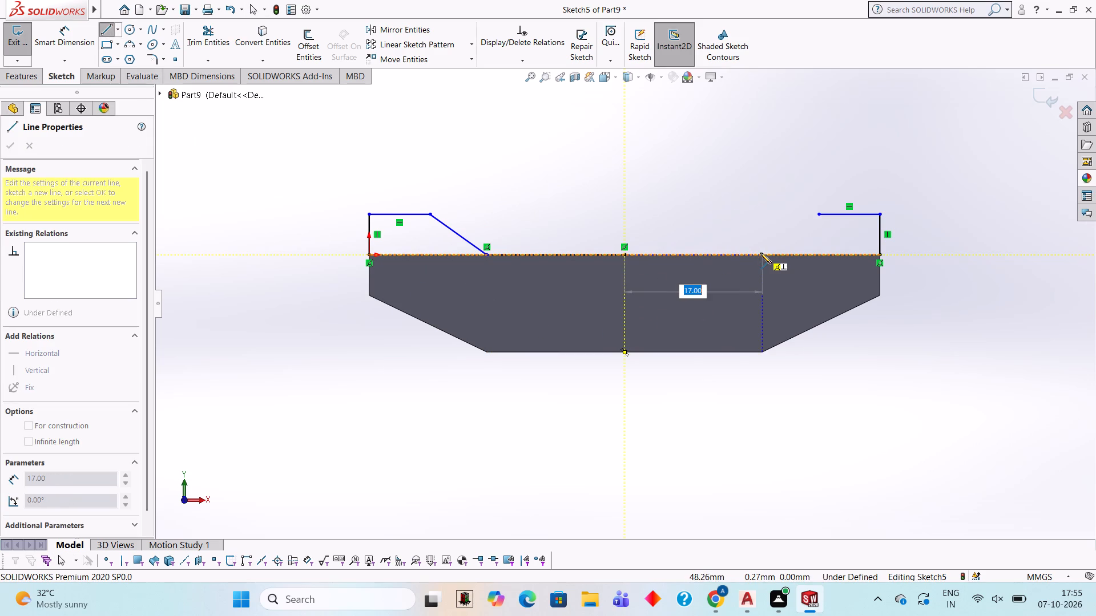
type("17")
key("Return")
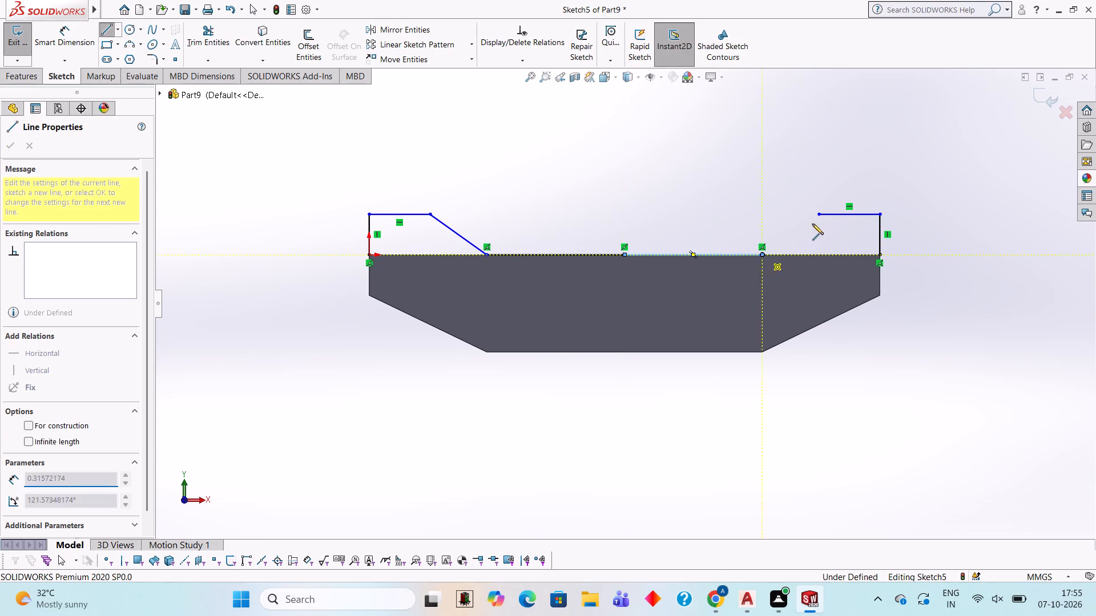
left_click(820, 215)
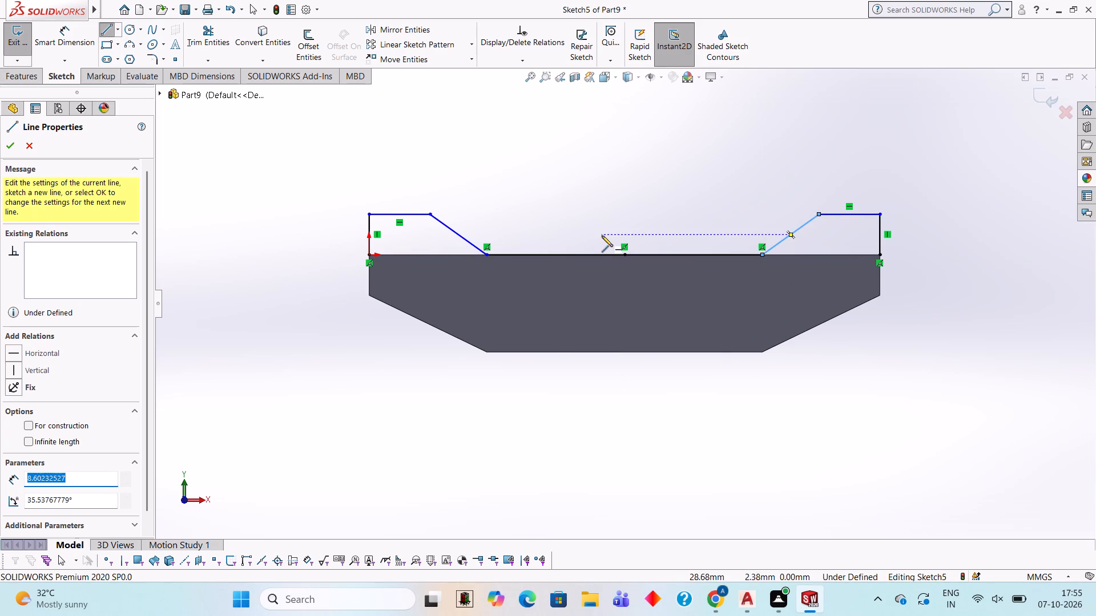
key("Escape")
Close both raised end profiles with base lines from the top edge's outer corners to the sloped lines' lower ends.
left_click(104, 31)
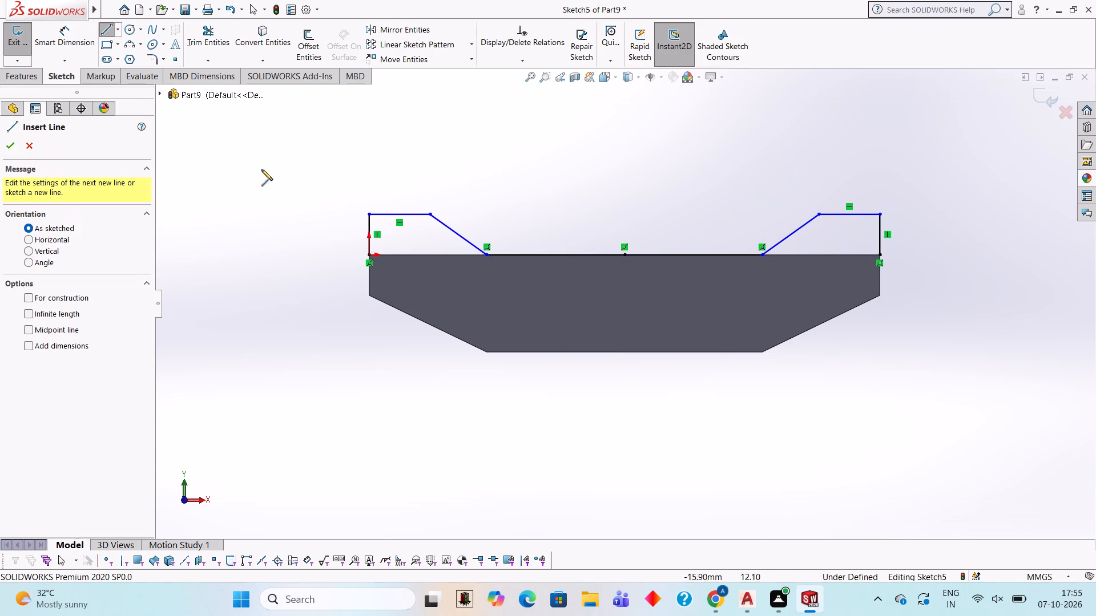
left_click(368, 253)
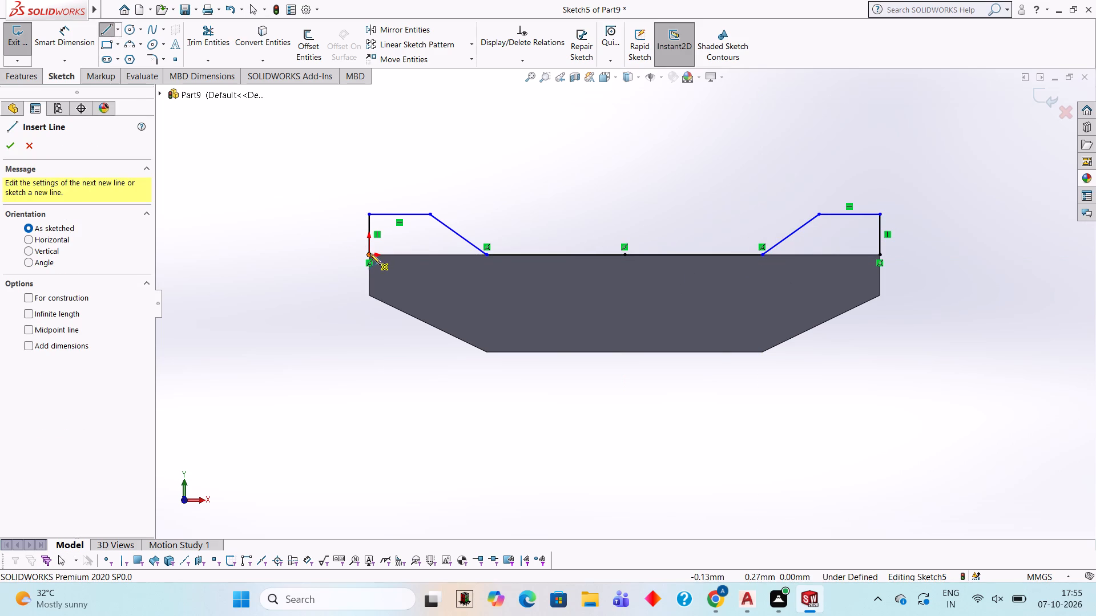
left_click(485, 253)
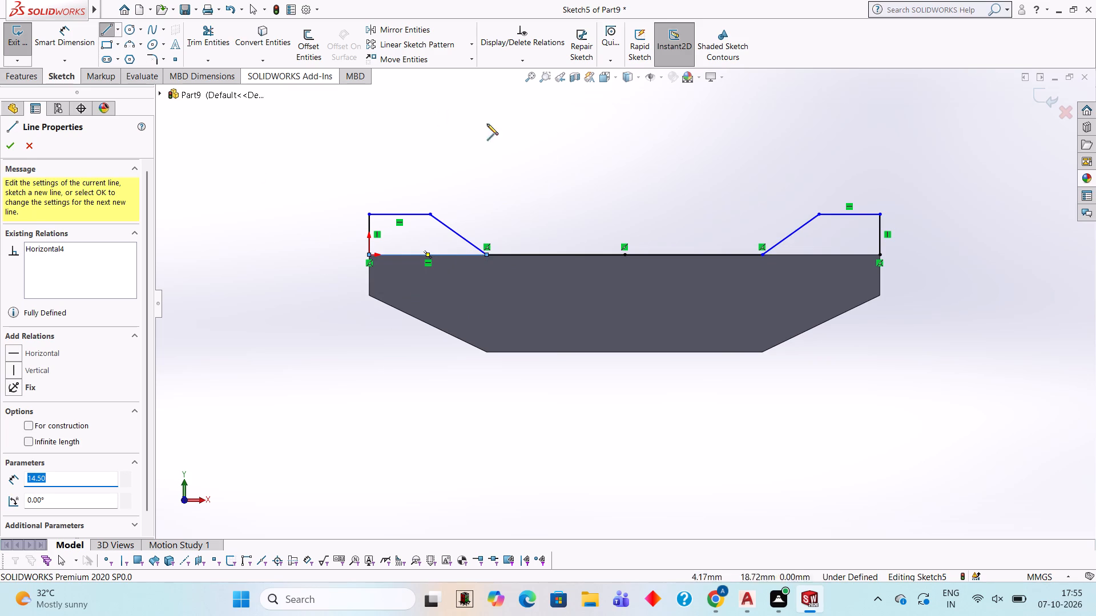
key("Escape")
left_click(111, 26)
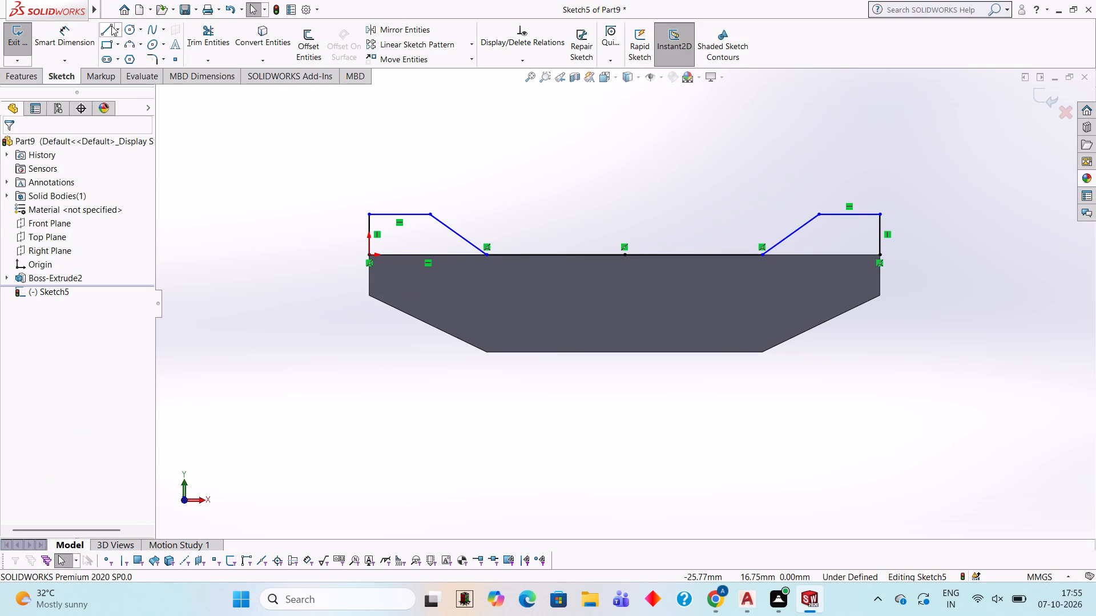
left_click(879, 254)
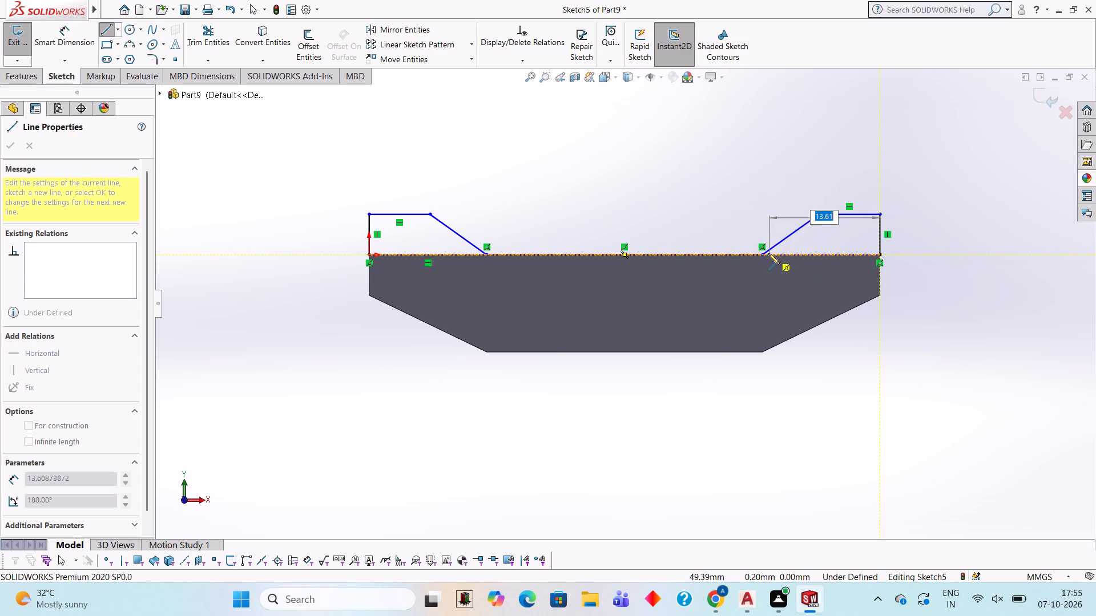
left_click(762, 253)
Trim away the two 17 mm lines between the raised end profiles.
left_click(225, 43)
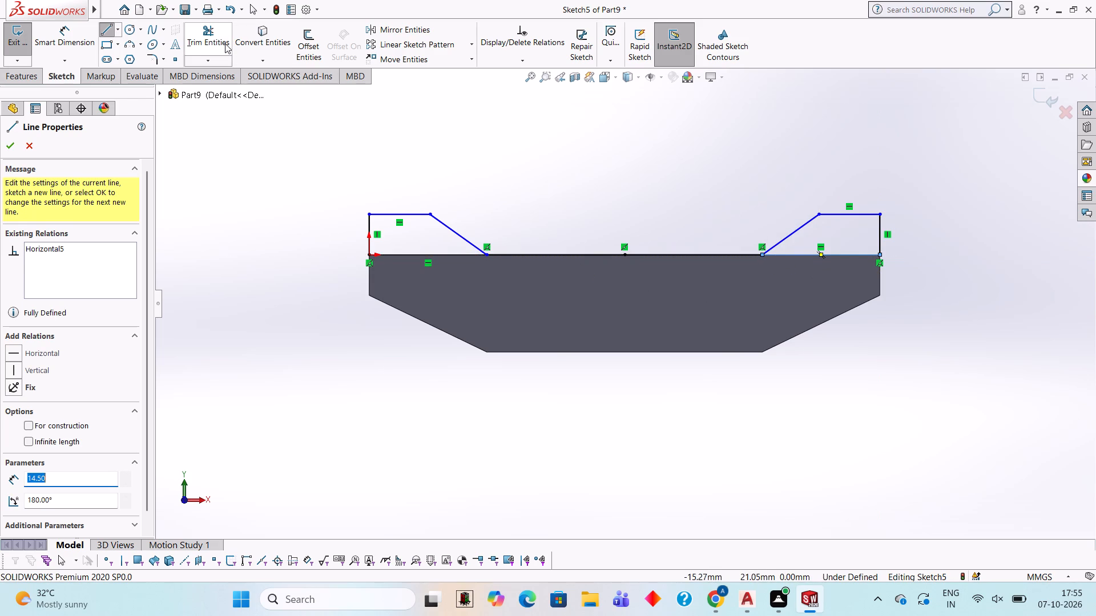
left_click(589, 253)
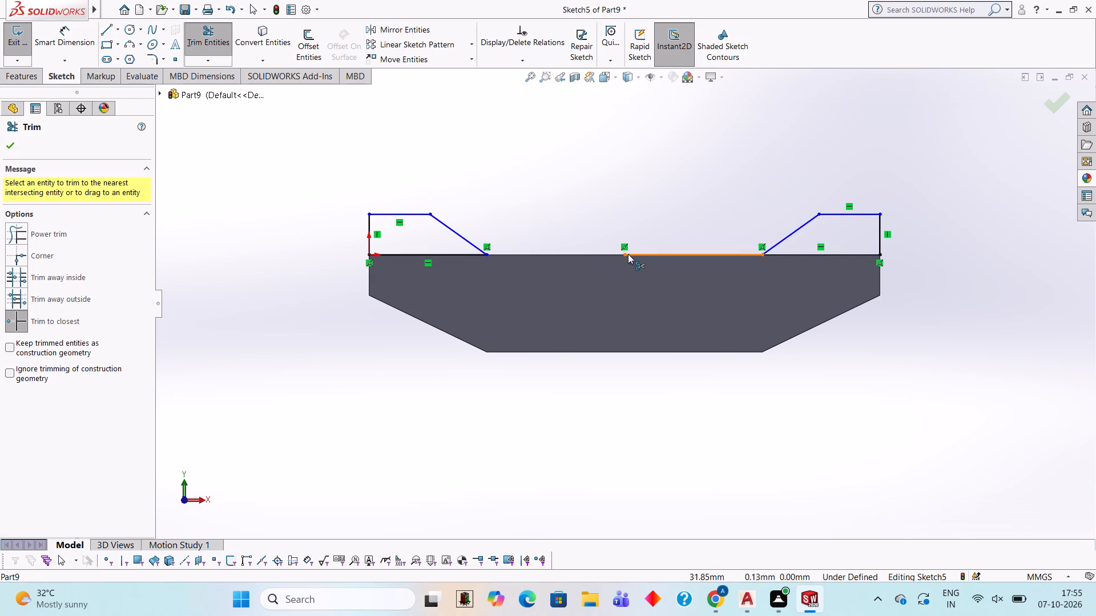
left_click(631, 254)
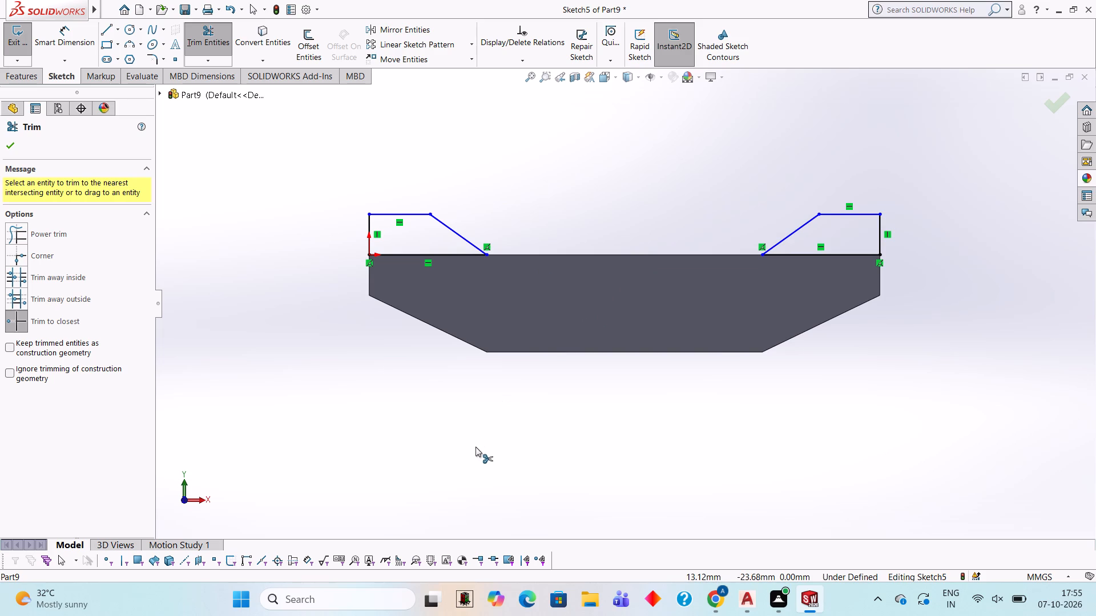
Work out (20 − 7) / 2 in the Windows Calculator, closing it when done.
type("20")
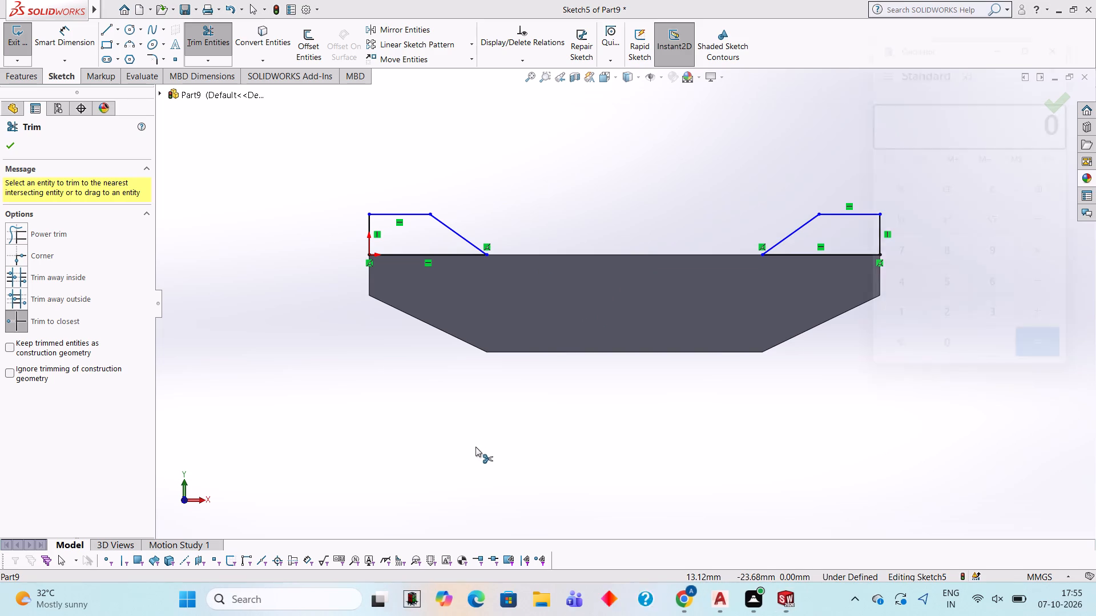
type("20-7")
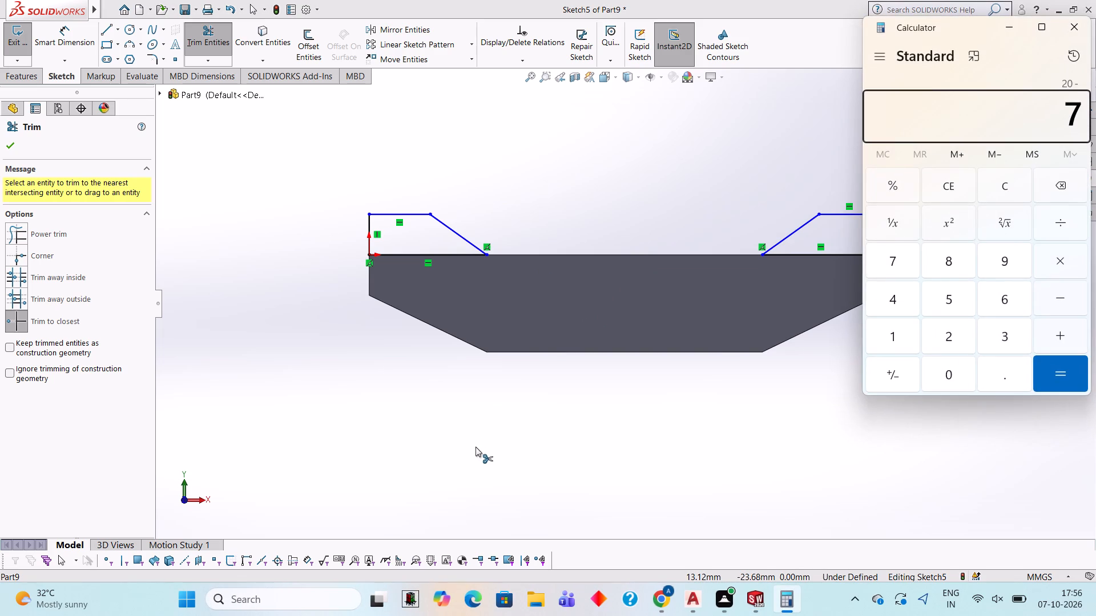
key("Return")
type("/2")
key("Return")
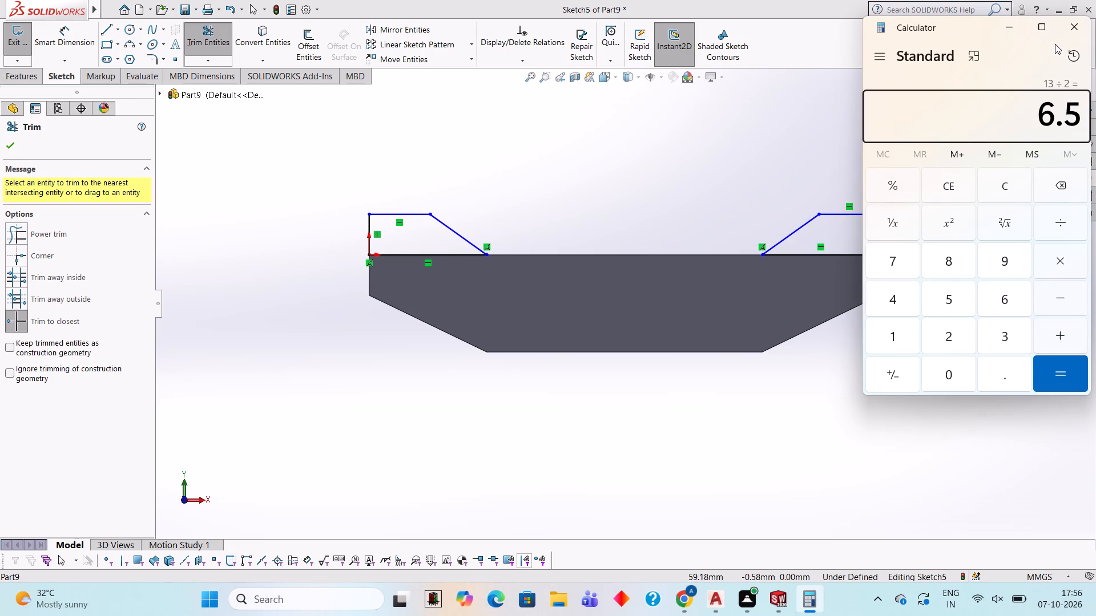
left_click(1063, 34)
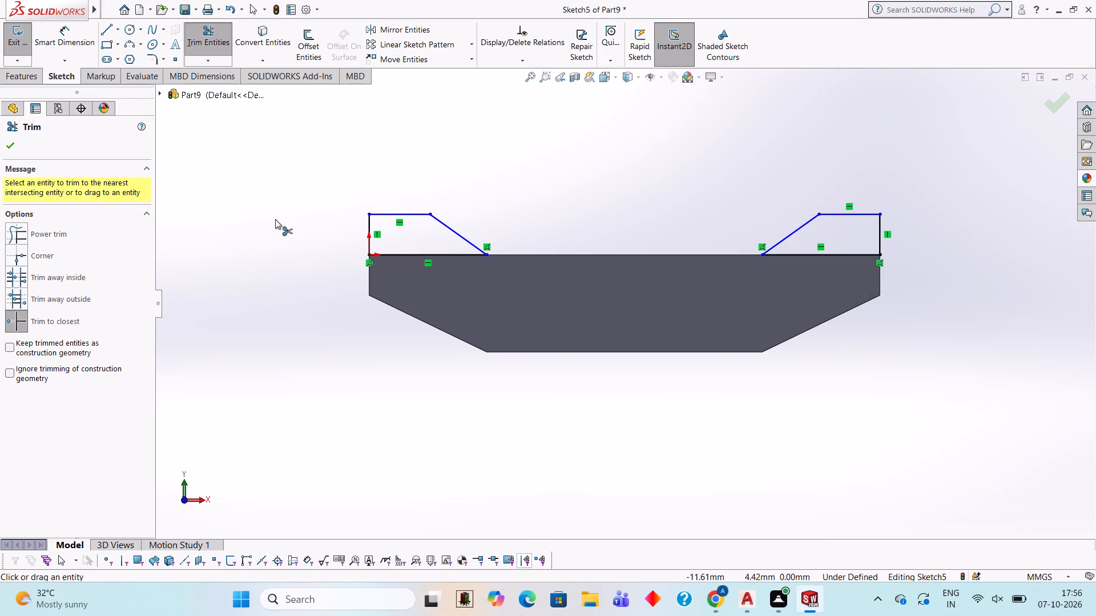
Extrude both sloped end profiles 20 mm in the reversed direction, across the block's width and merged with it.
middle_click_drag(304, 214, 316, 319)
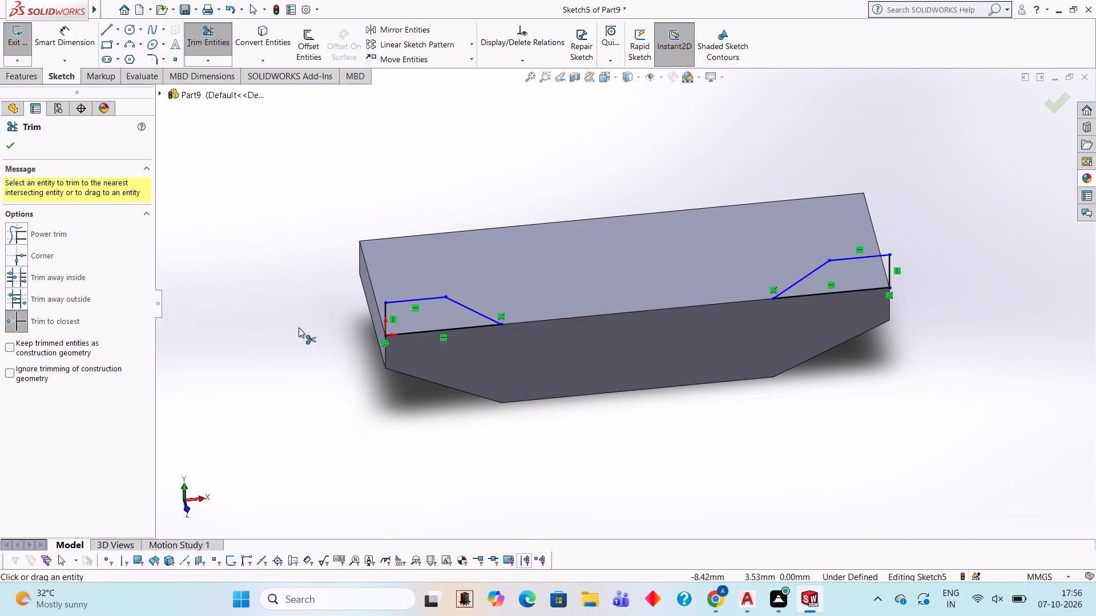
left_click(22, 79)
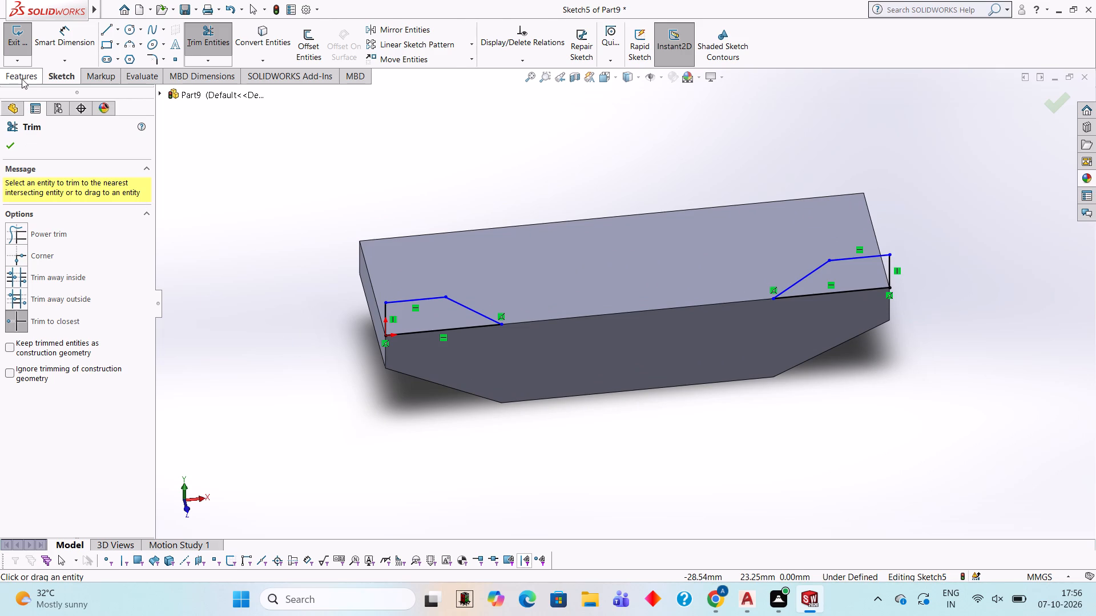
left_click(27, 52)
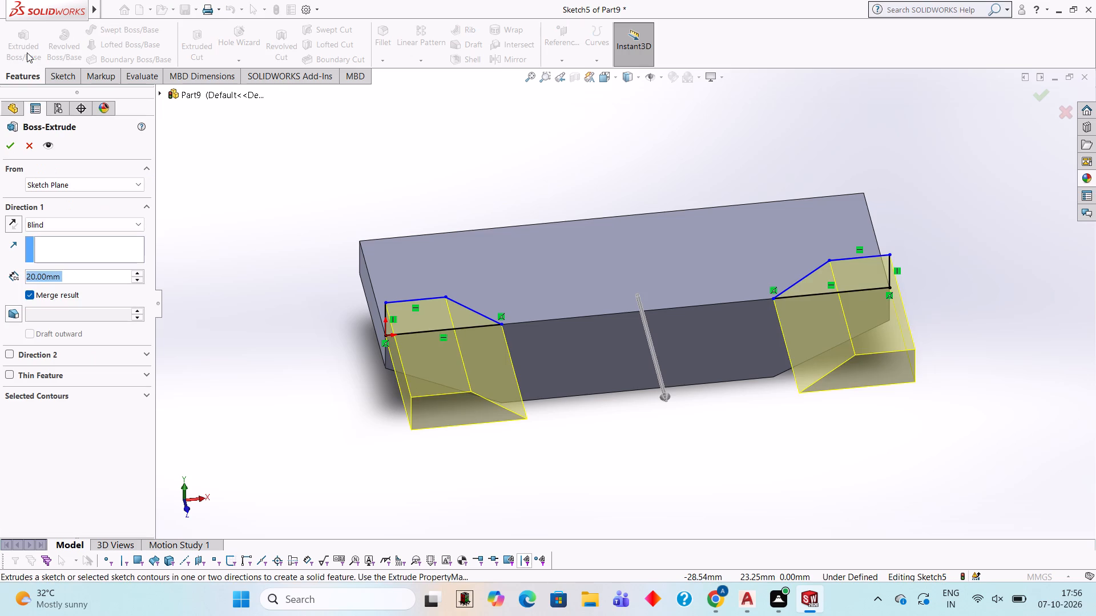
left_click(14, 224)
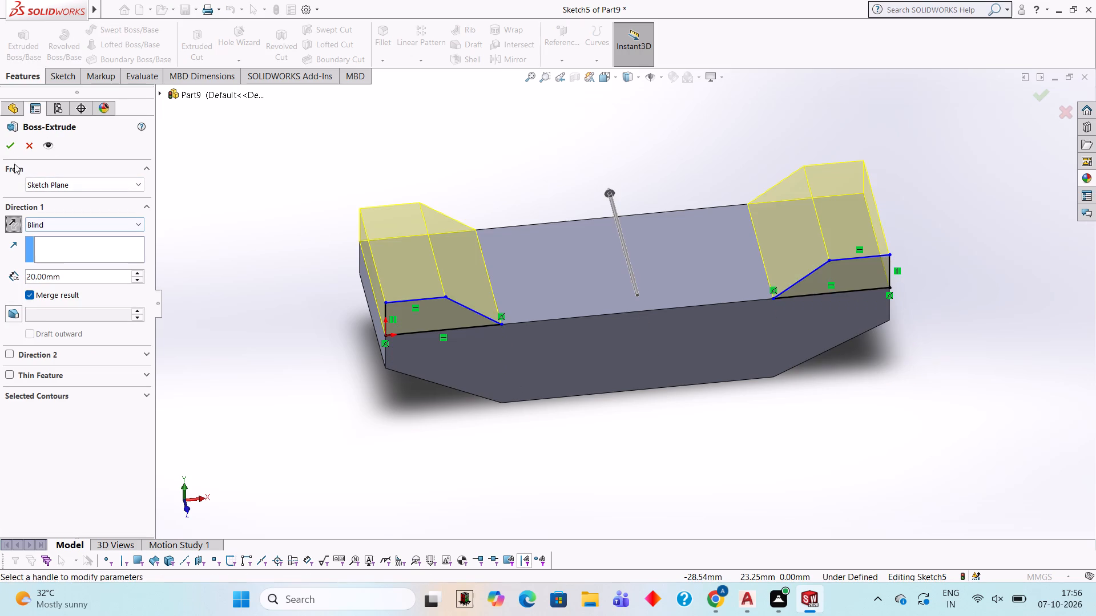
left_click(10, 145)
left_click(235, 246)
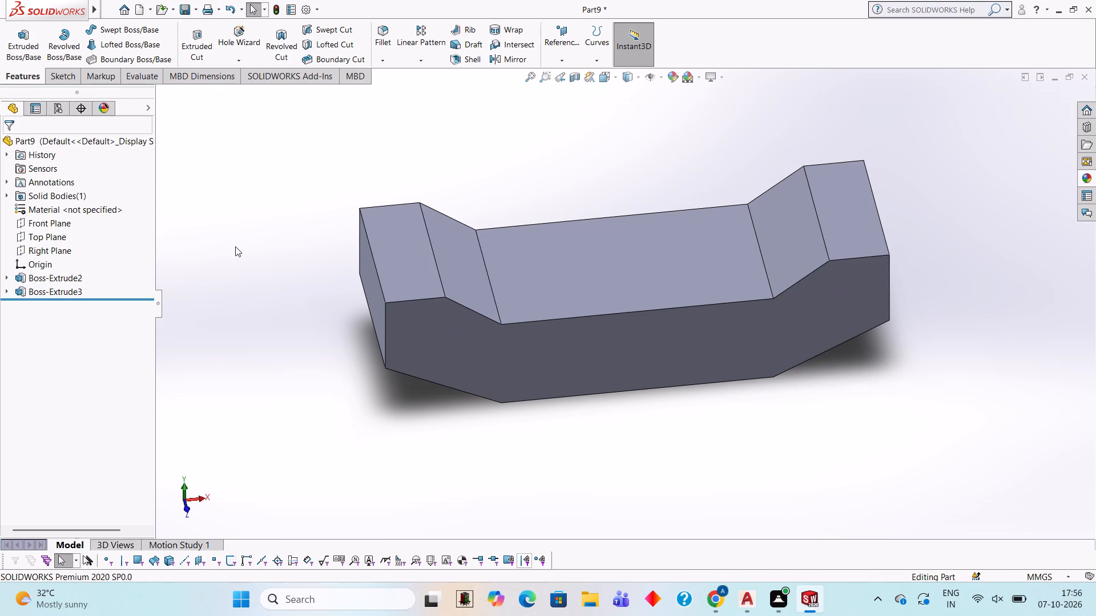
Sketch a 7 mm wide, 5 mm deep closed rectangle on the origin-side end face, starting 3.5 mm from the top edge's midpoint.
middle_click_drag(273, 269, 306, 225)
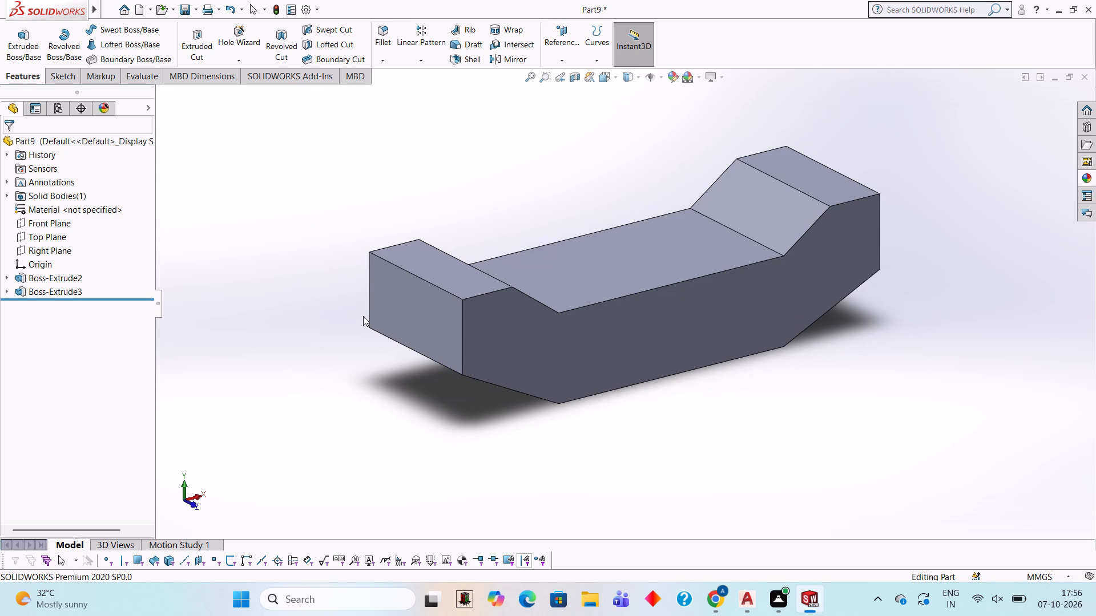
left_click(416, 303)
left_click(463, 273)
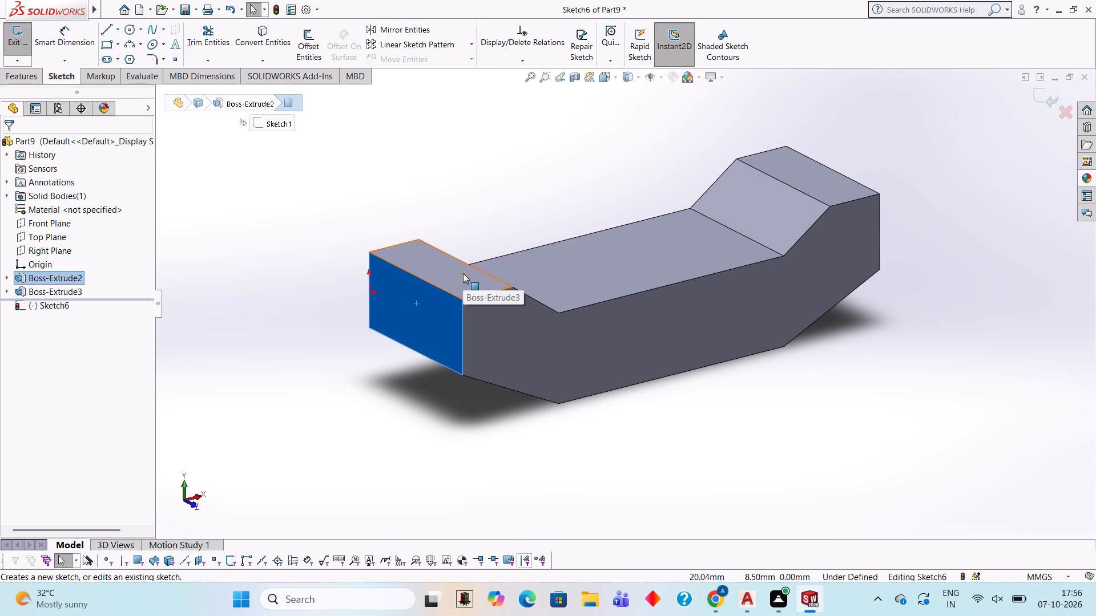
key("ctrl+8")
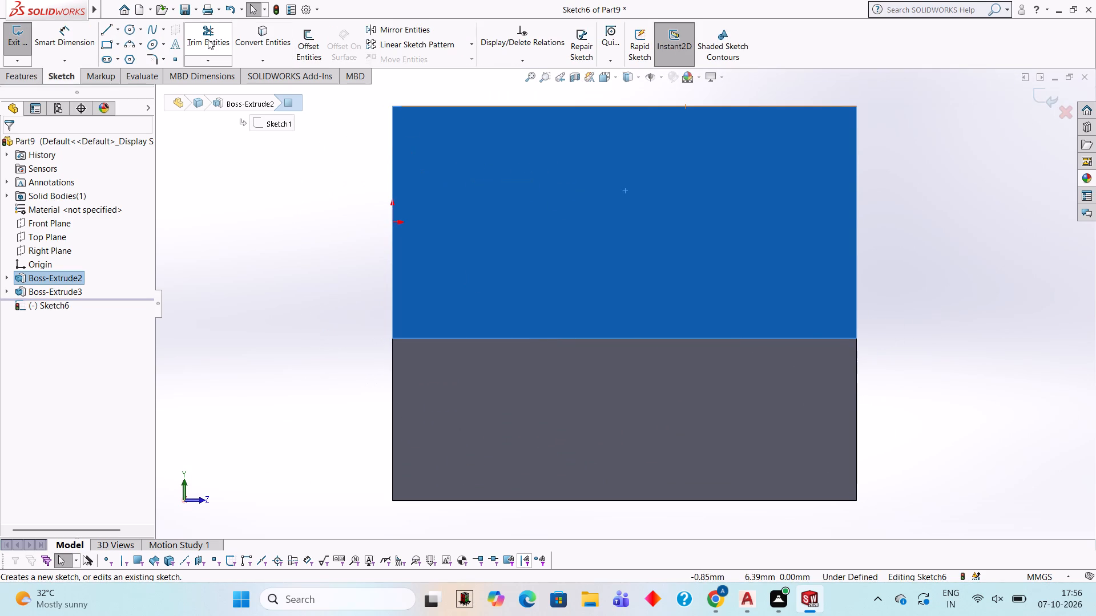
left_click(105, 34)
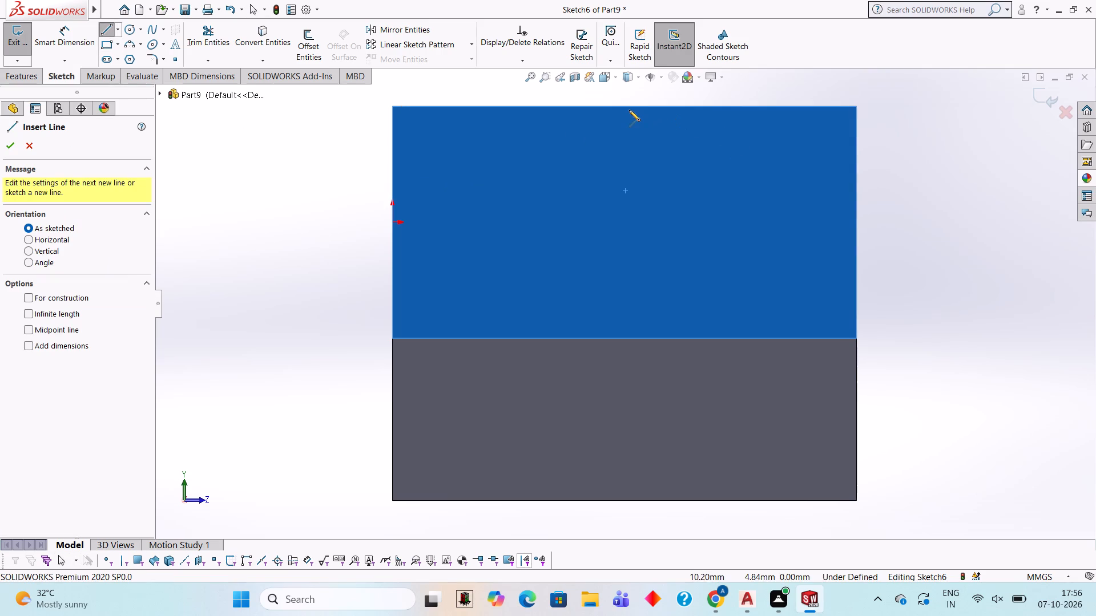
left_click(623, 108)
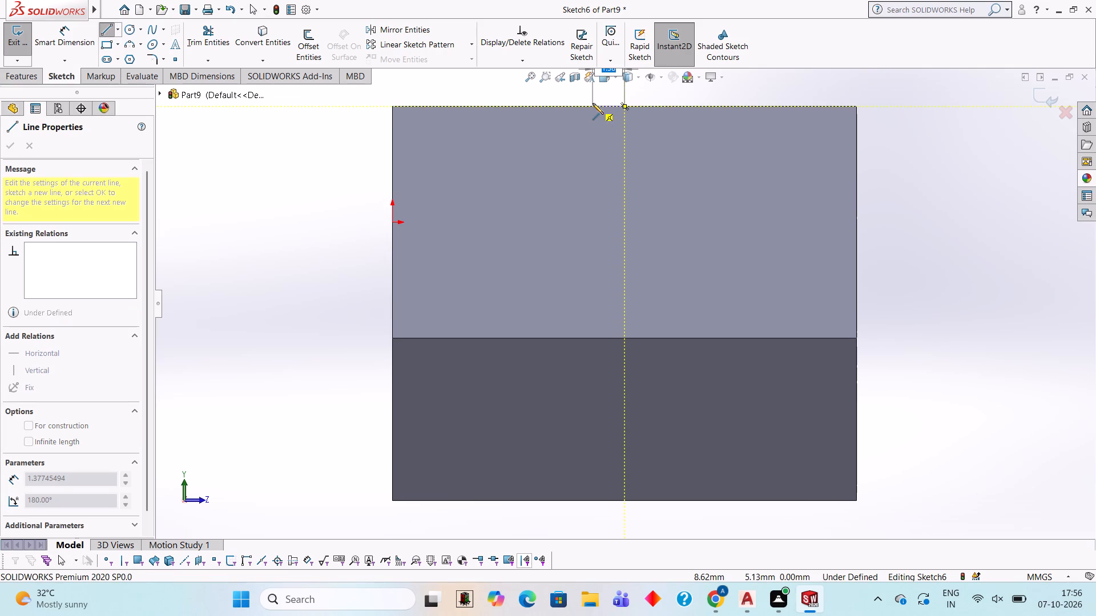
type("3.5")
key("Return")
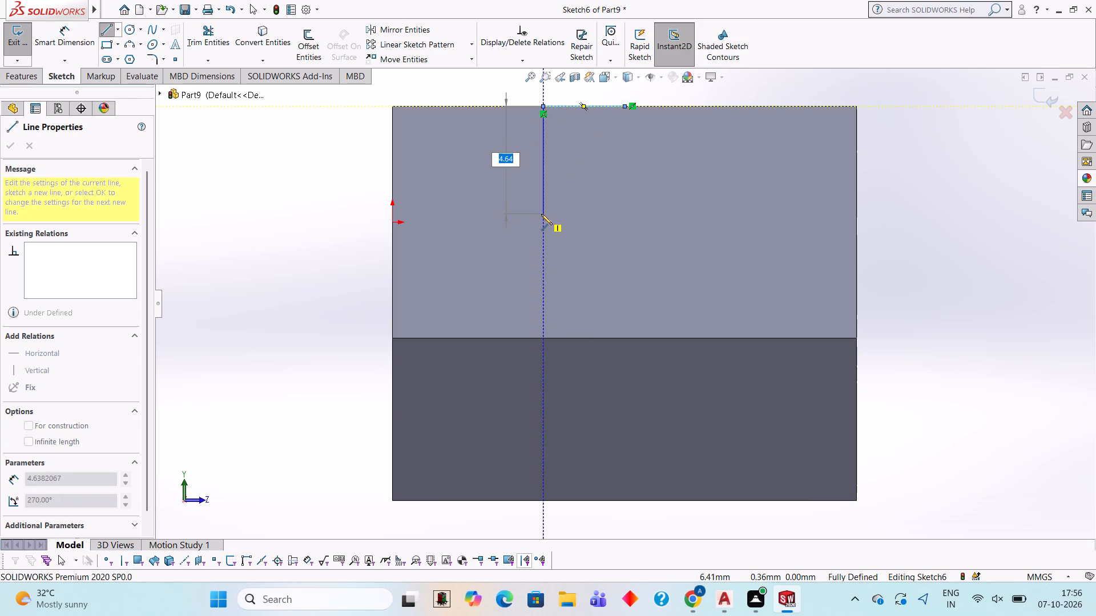
key("5")
key("Return")
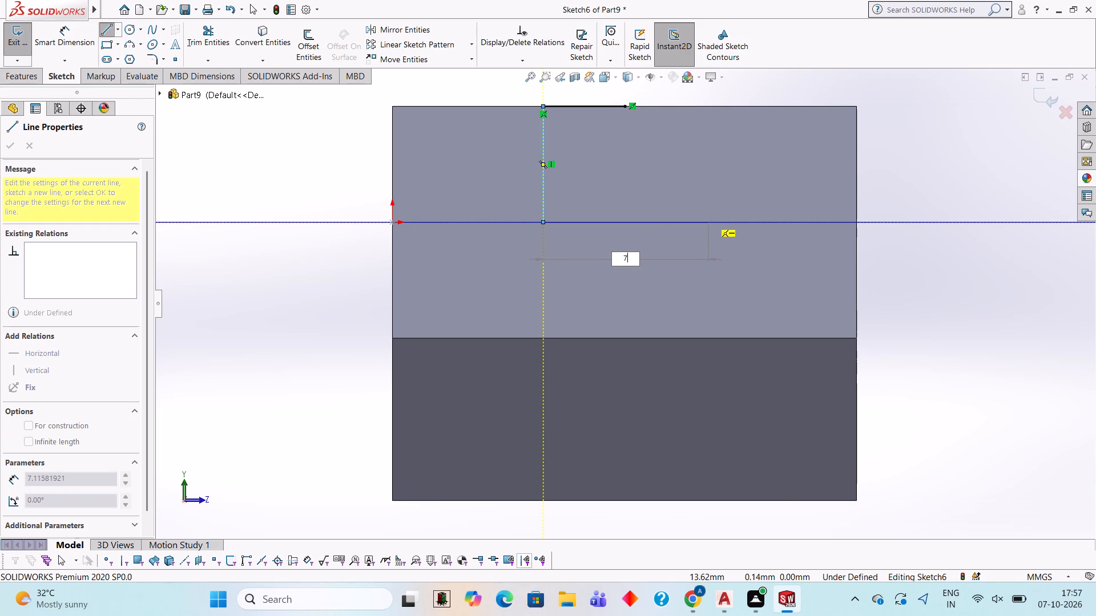
key("7")
key("Return")
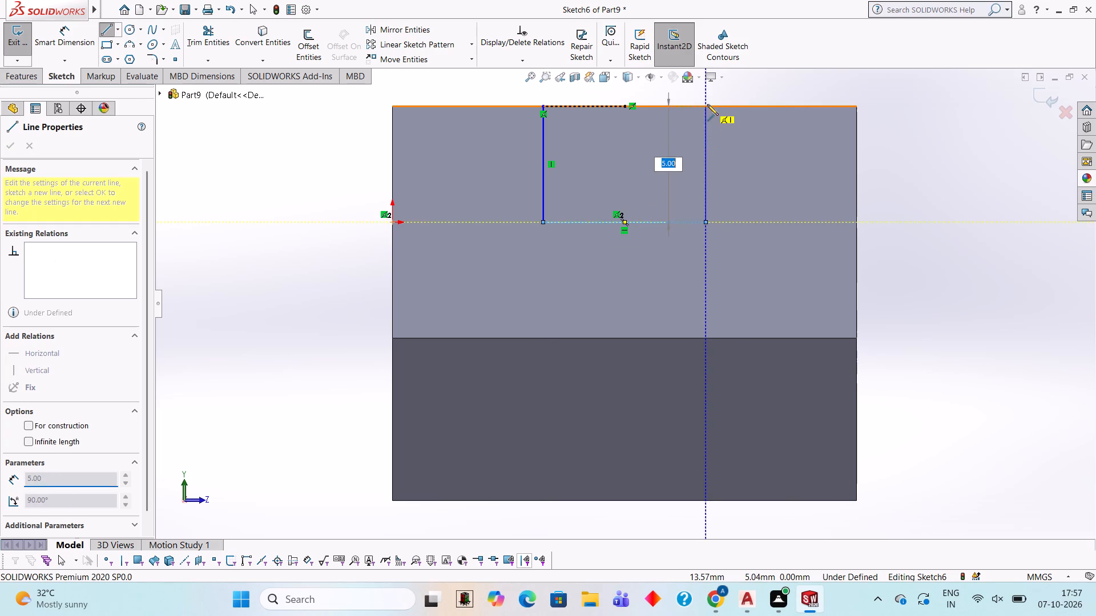
left_click(703, 104)
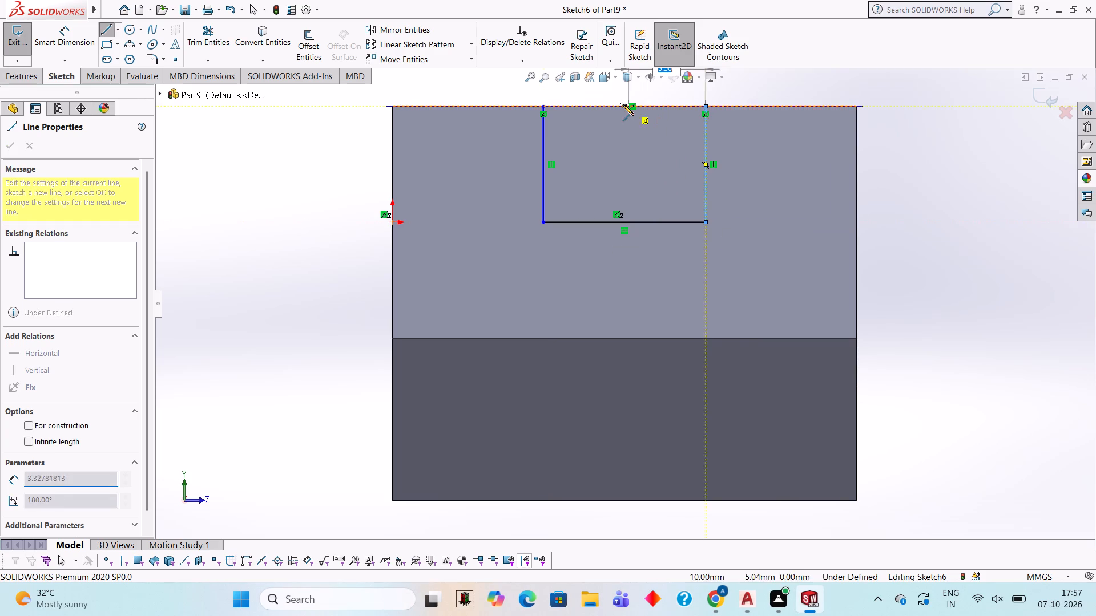
left_click(623, 104)
Cut the rectangle 63 mm deep along the block's length to form a slot through both raised ends.
middle_click_drag(906, 145, 900, 176)
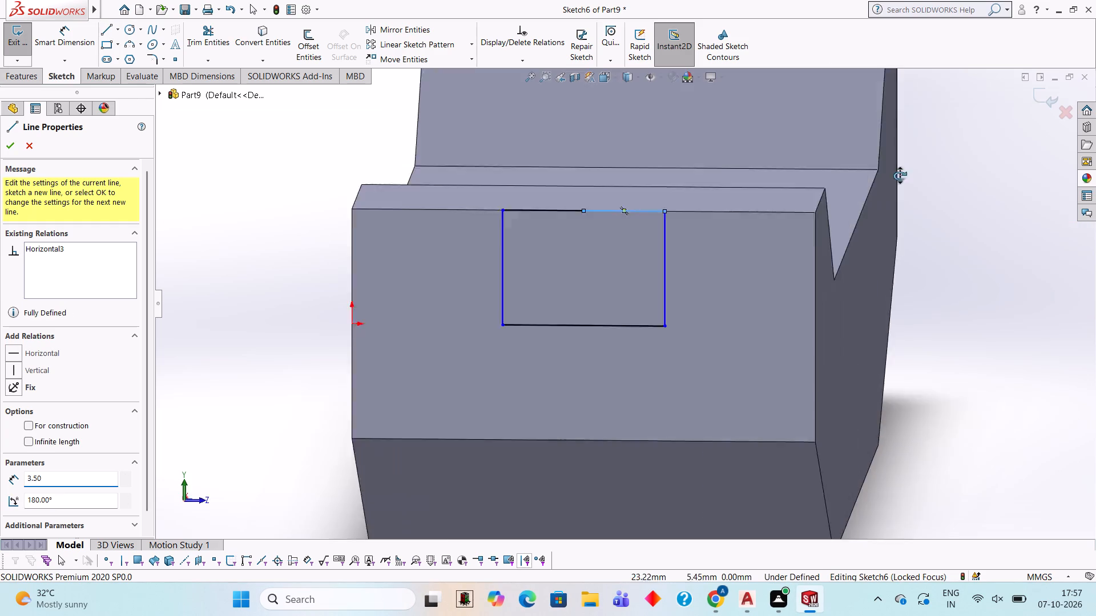
middle_click_drag(900, 176, 889, 193)
scroll(889, 193, "up", 3)
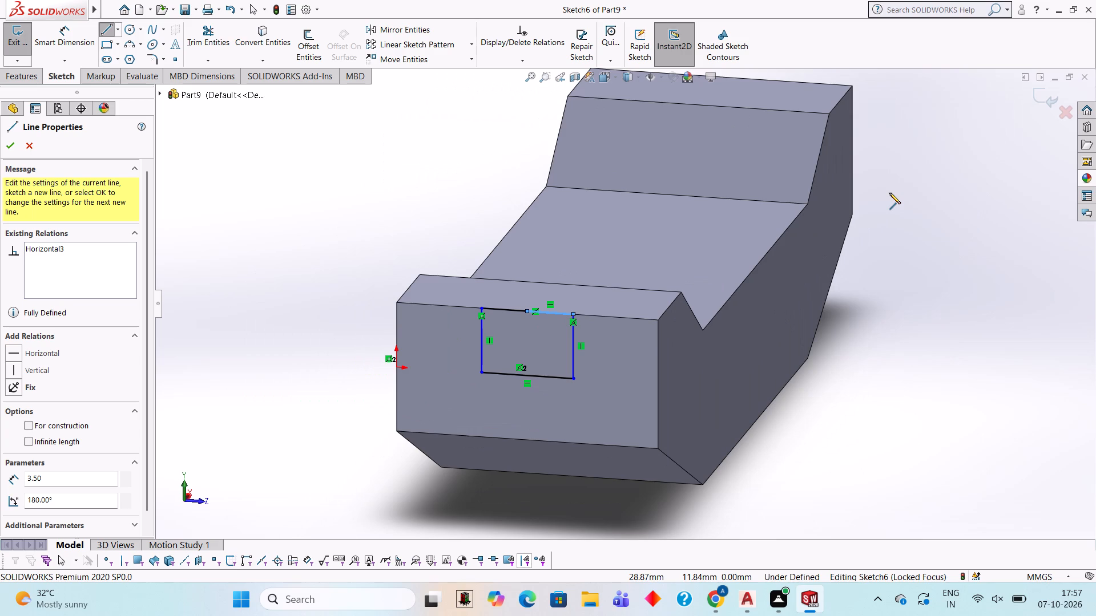
scroll(889, 193, "up", 1)
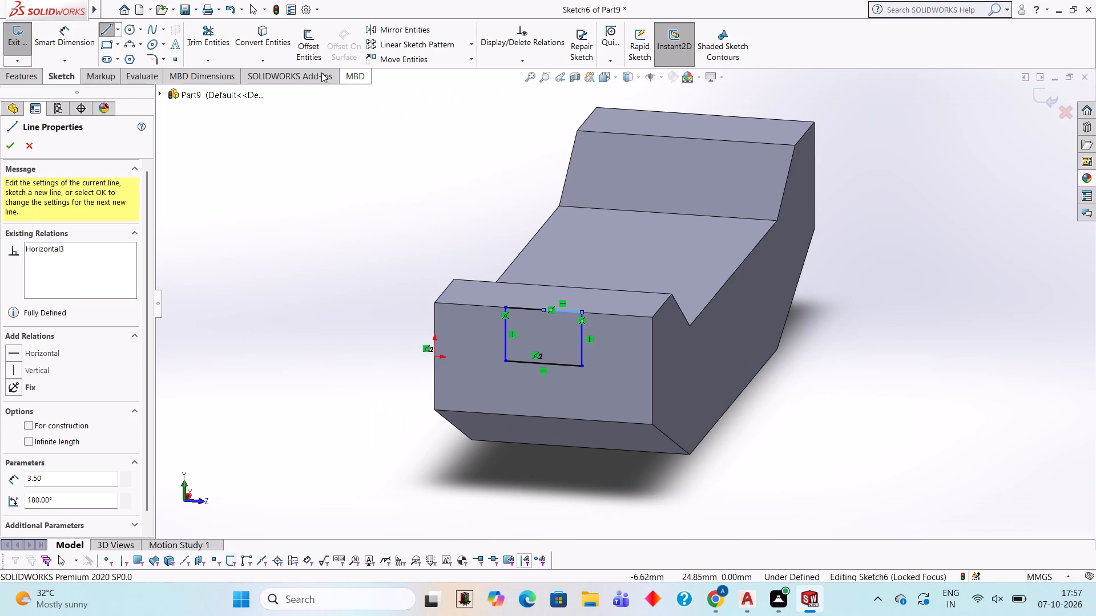
left_click(34, 78)
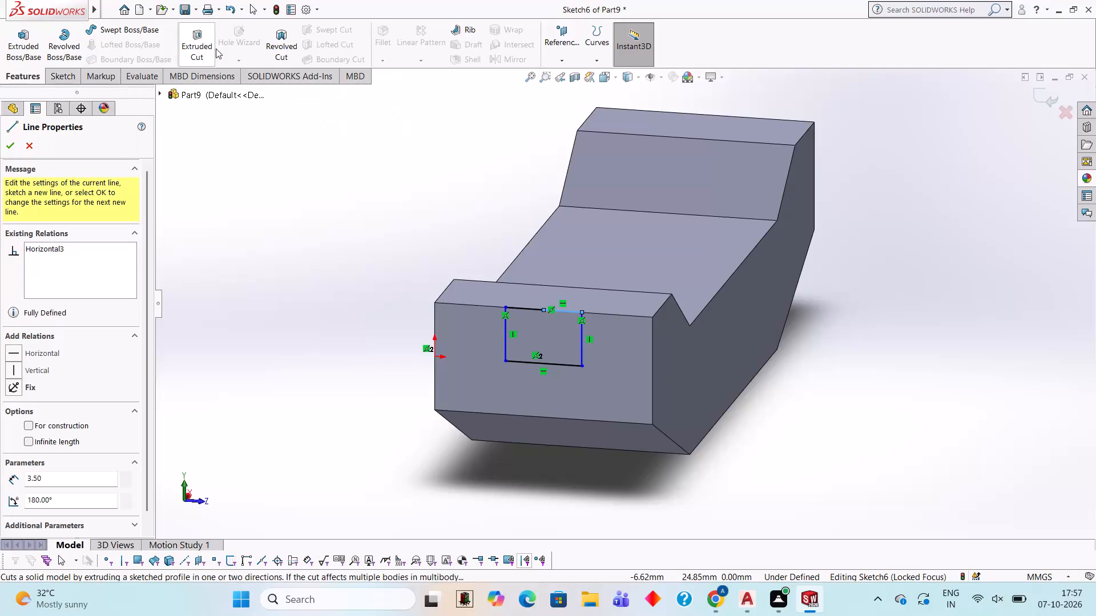
left_click(203, 42)
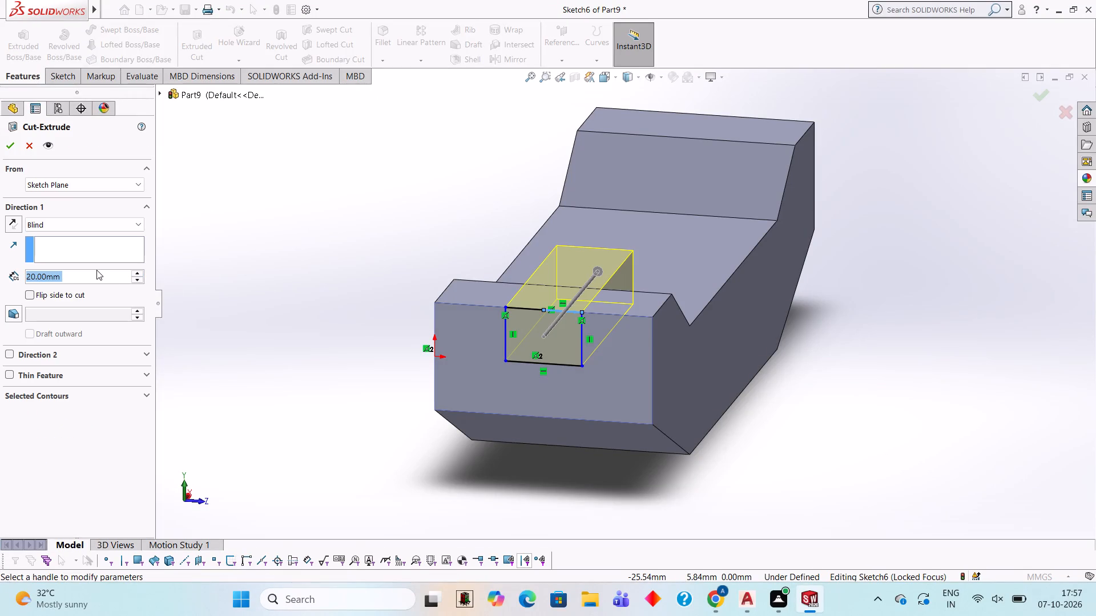
type("63")
key("Return")
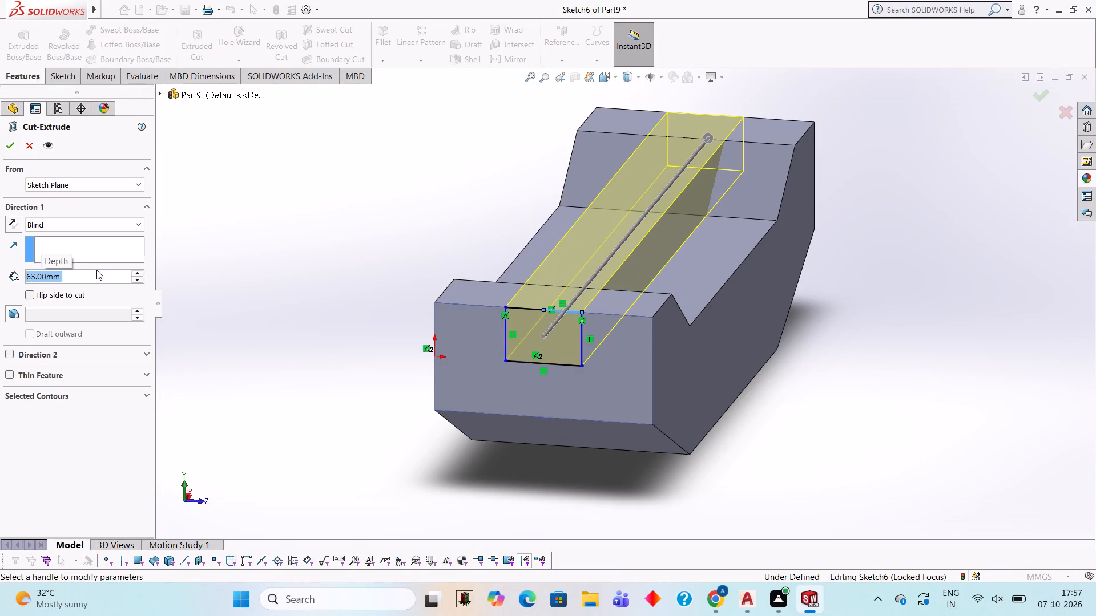
middle_click_drag(835, 295, 722, 315)
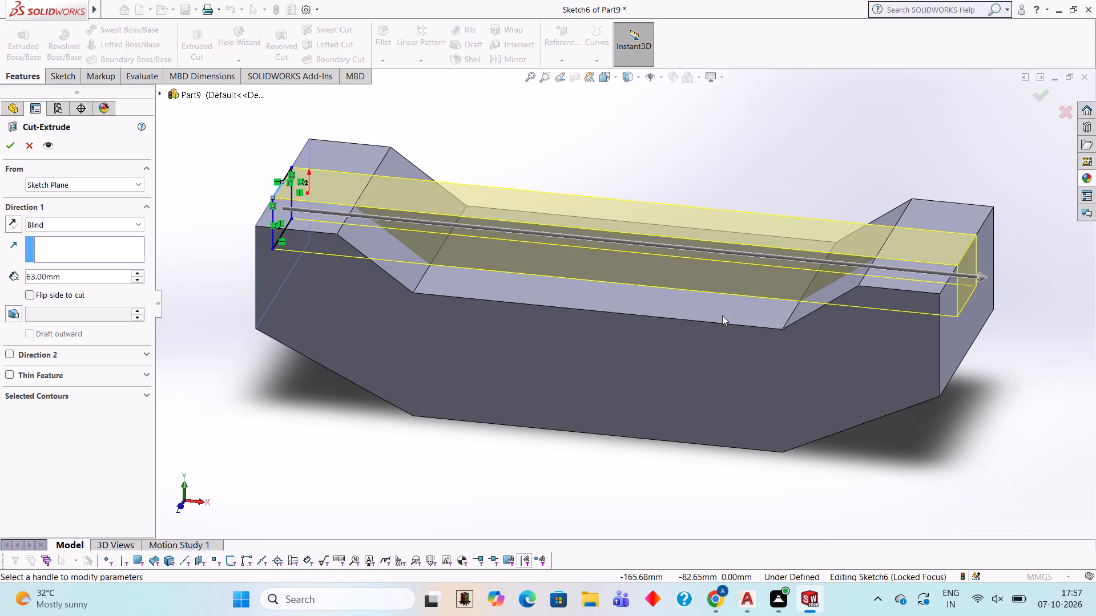
left_click(5, 147)
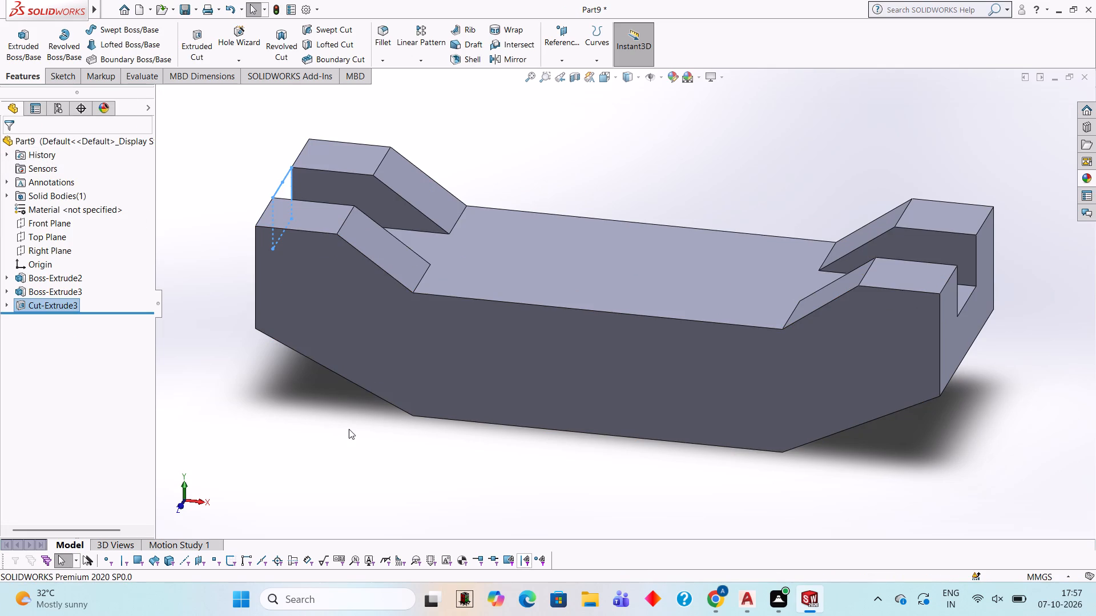
left_click(349, 429)
Sketch a 14 mm diameter circle at the centre of the block's flat bottom face.
middle_click_drag(360, 434, 412, 376)
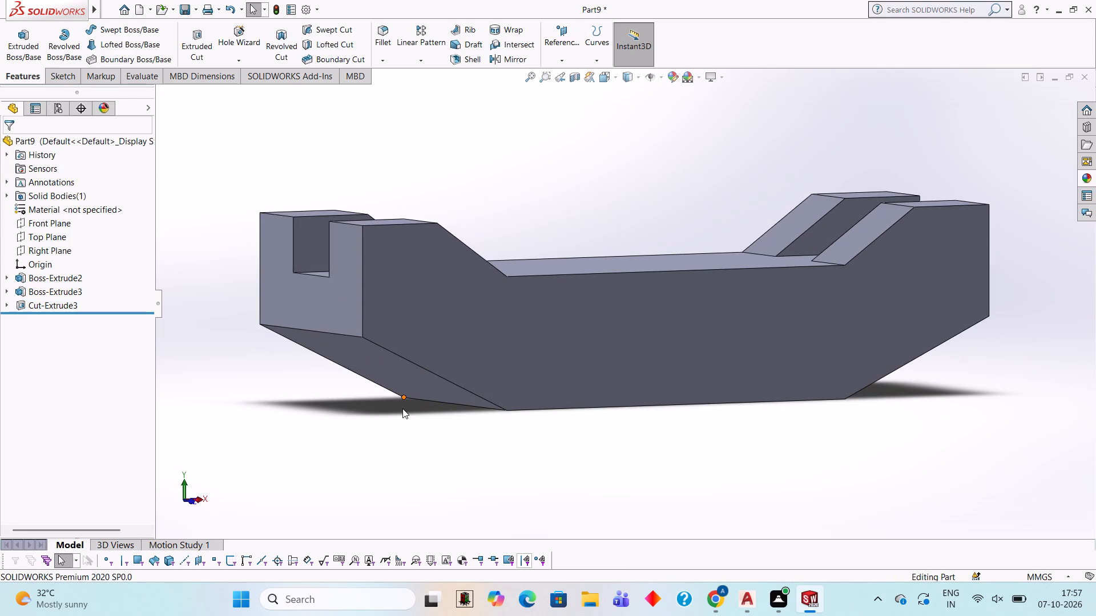
middle_click_drag(734, 473, 726, 475)
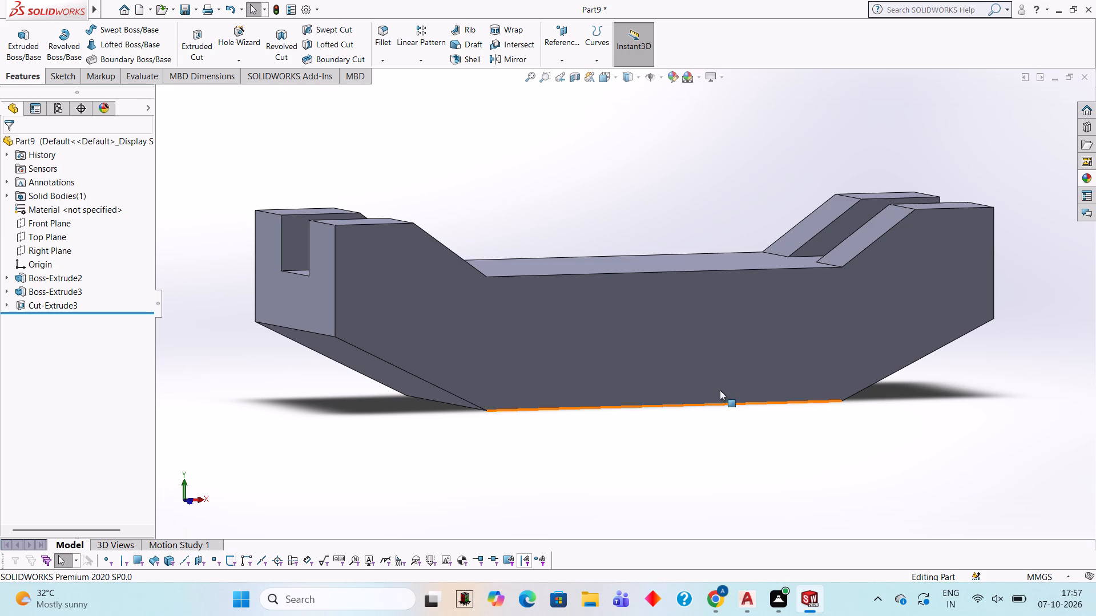
middle_click_drag(676, 222, 673, 265)
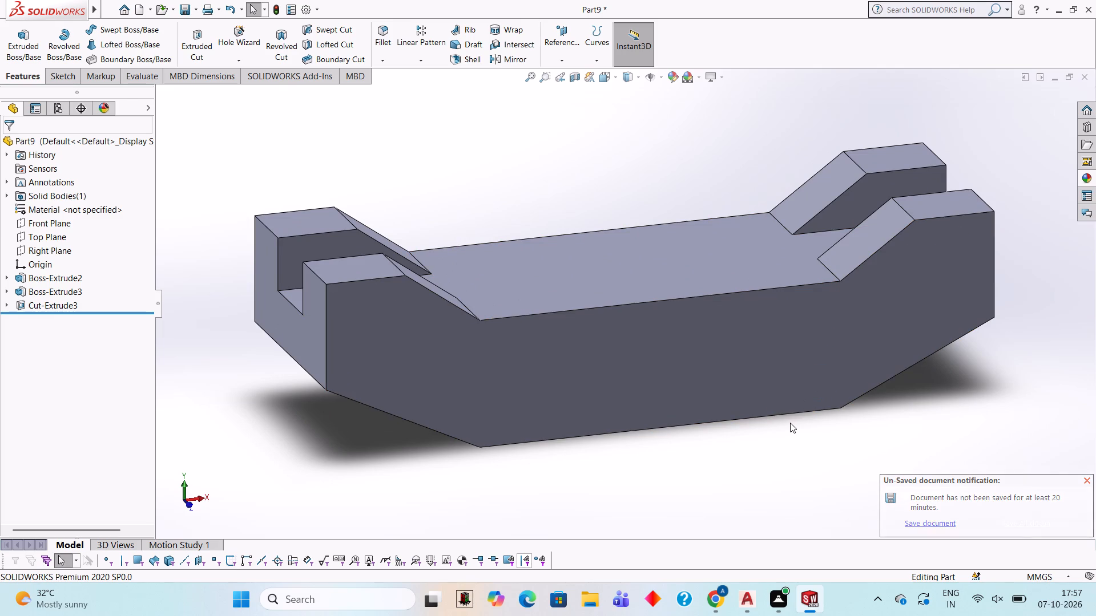
middle_click_drag(803, 457, 782, 299)
left_click(651, 356)
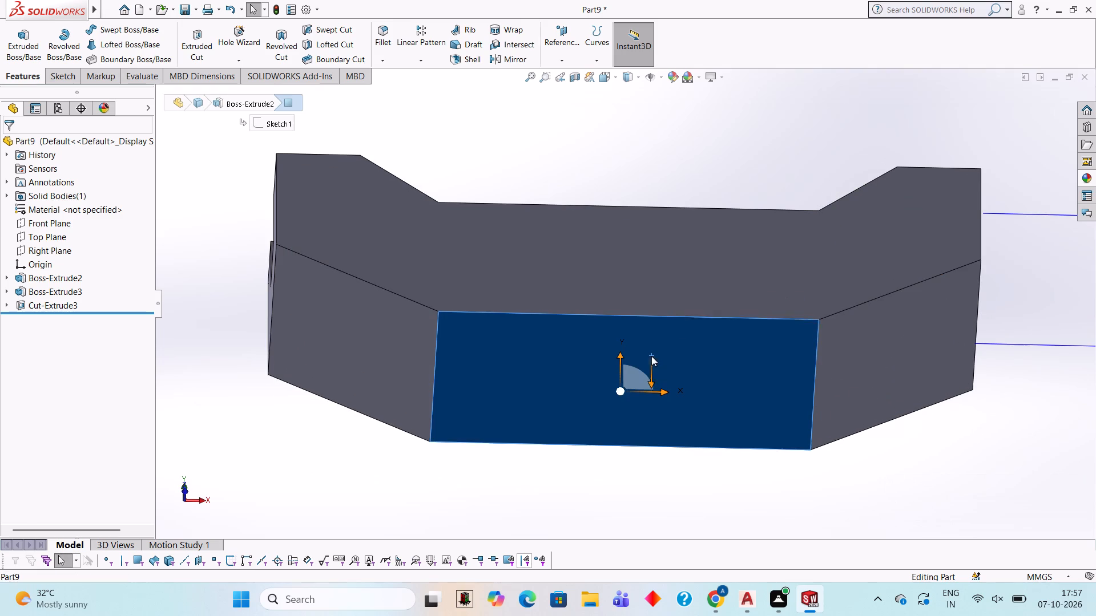
left_click(706, 323)
key("ctrl+8")
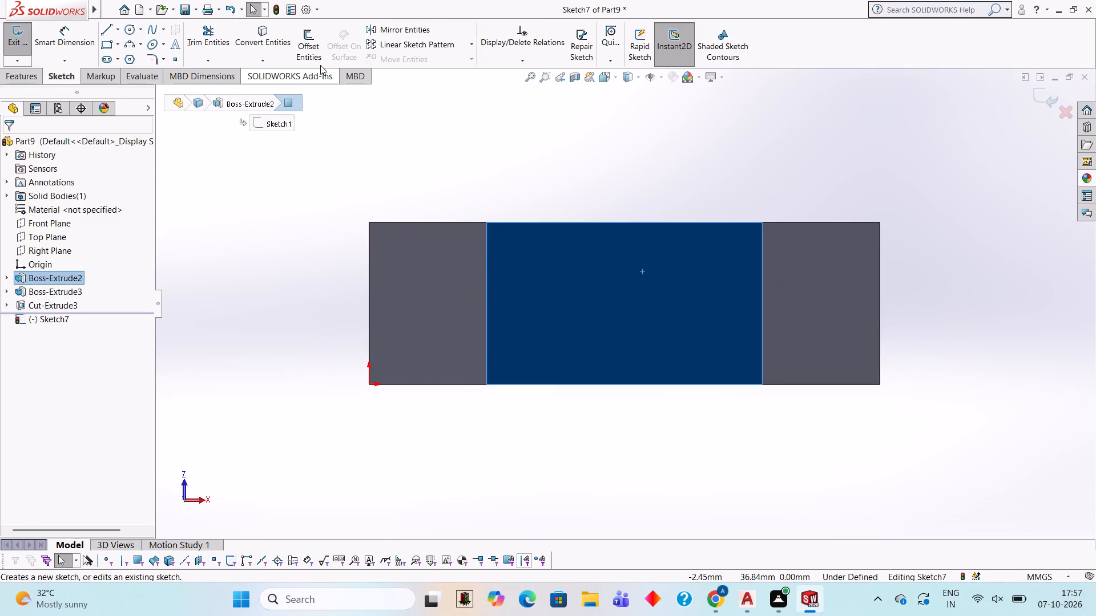
left_click(131, 29)
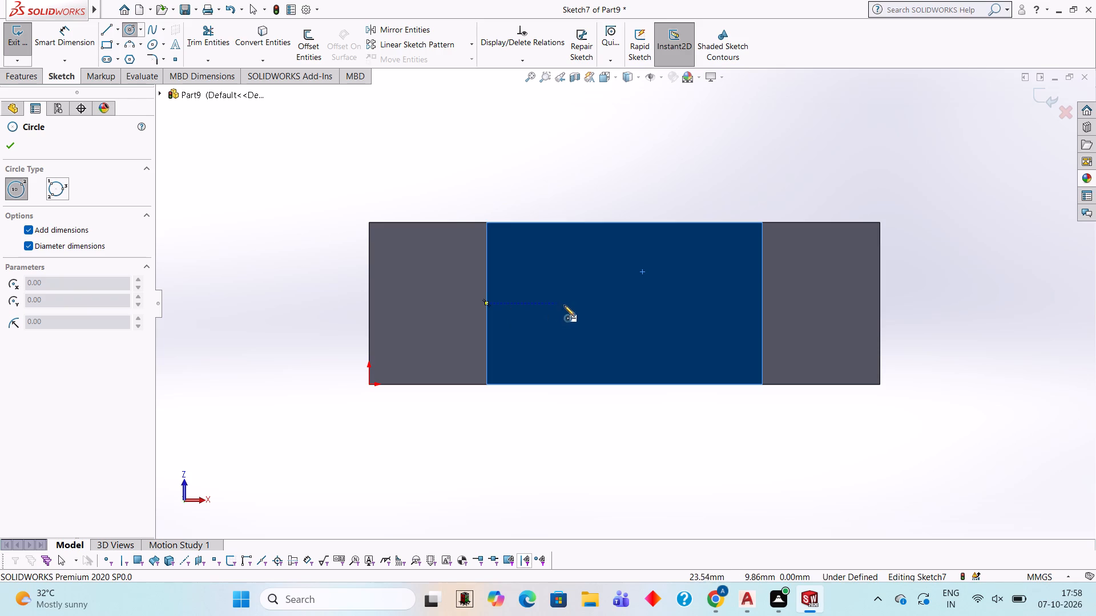
left_click(625, 306)
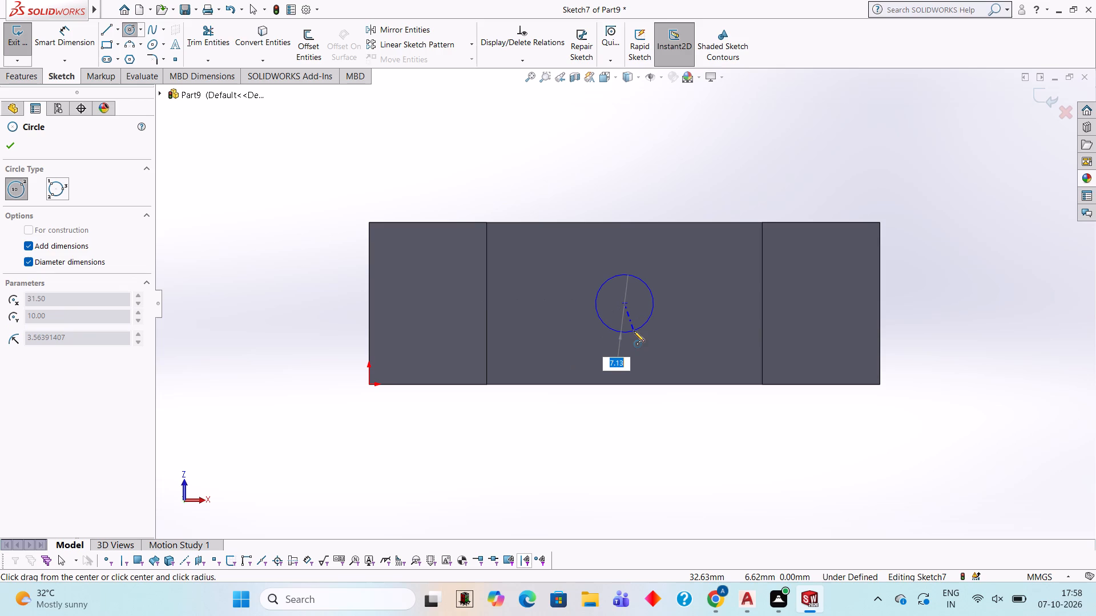
type("14")
key("Return")
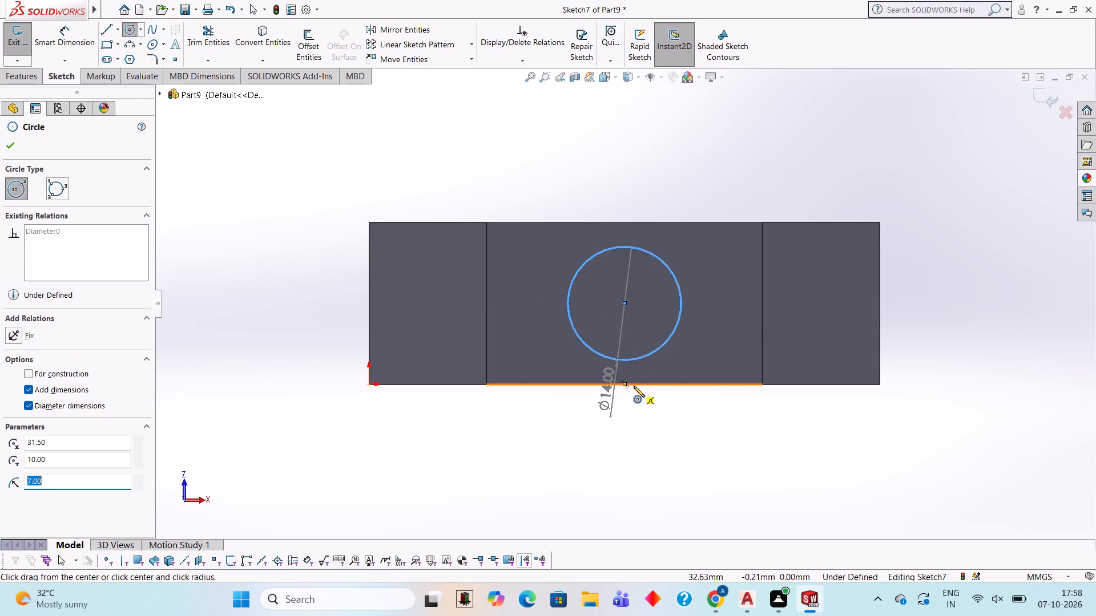
middle_click_drag(520, 175, 519, 274)
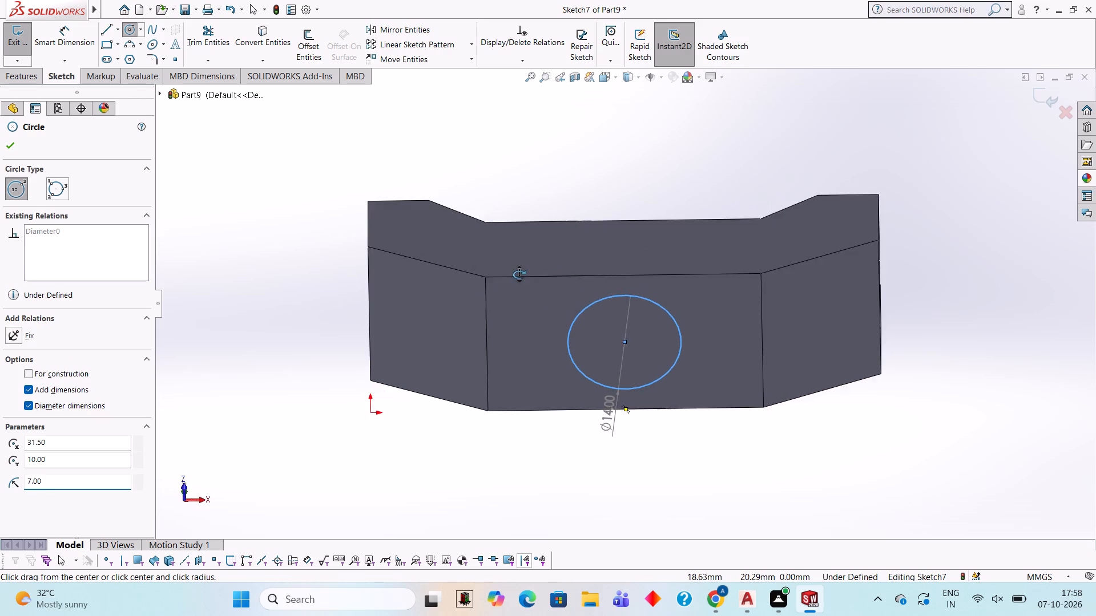
Start a blind boss extrusion of the 14 mm circle downward from the block's bottom face with a 20 mm depth.
middle_click_drag(519, 274, 514, 330)
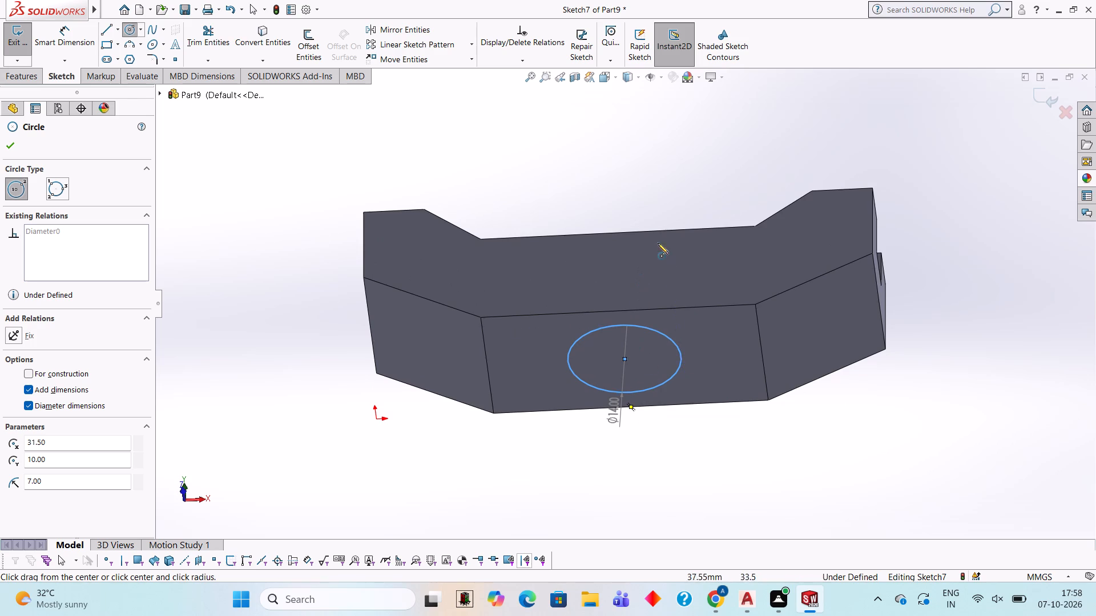
middle_click_drag(658, 243, 671, 307)
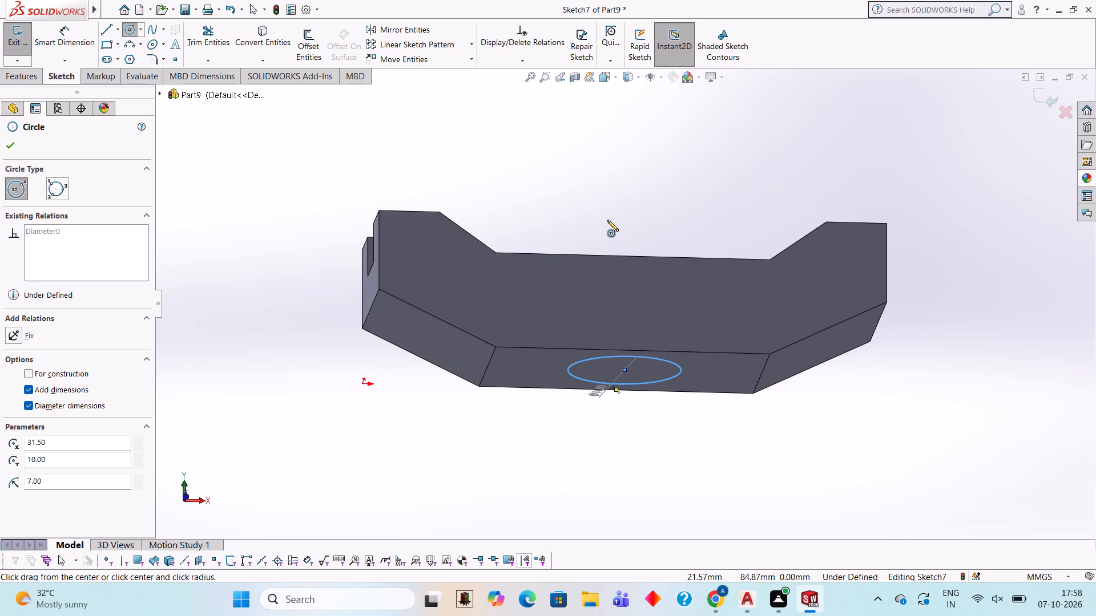
middle_click_drag(643, 198, 636, 265)
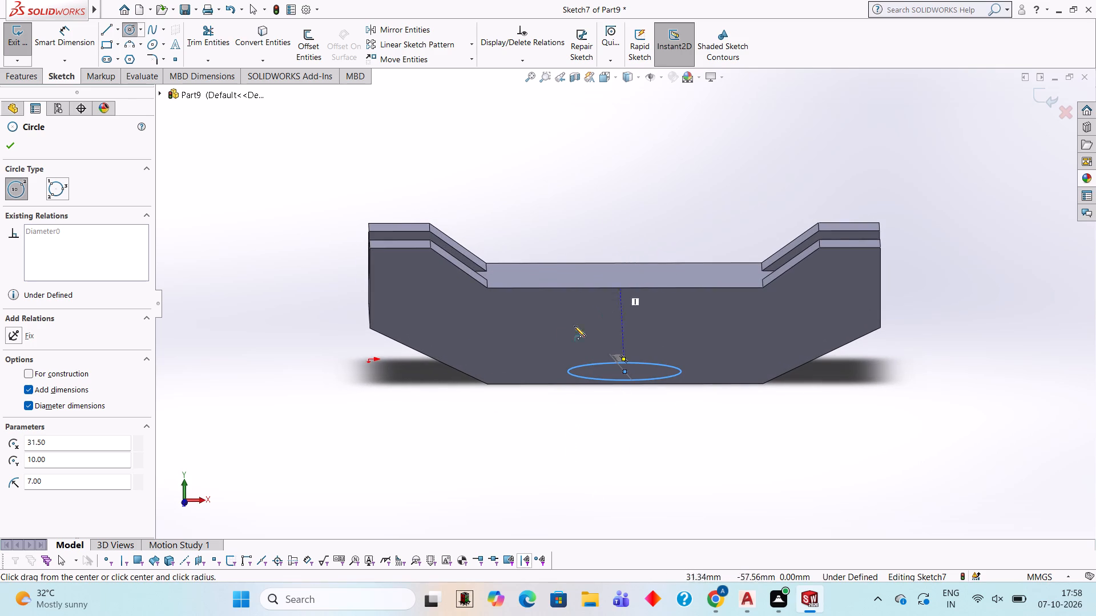
left_click(22, 72)
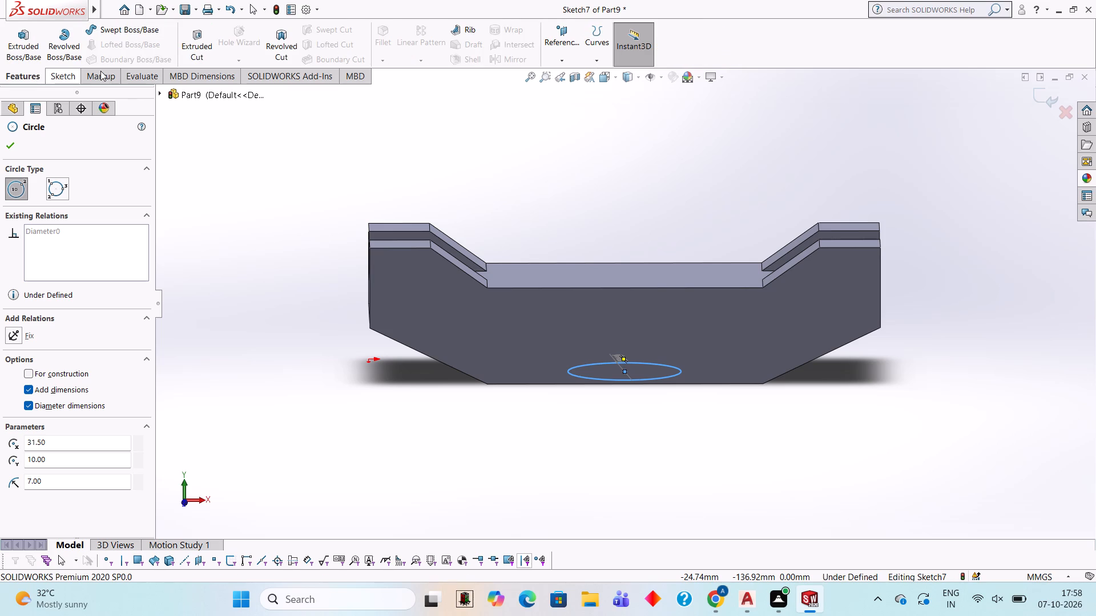
left_click(22, 47)
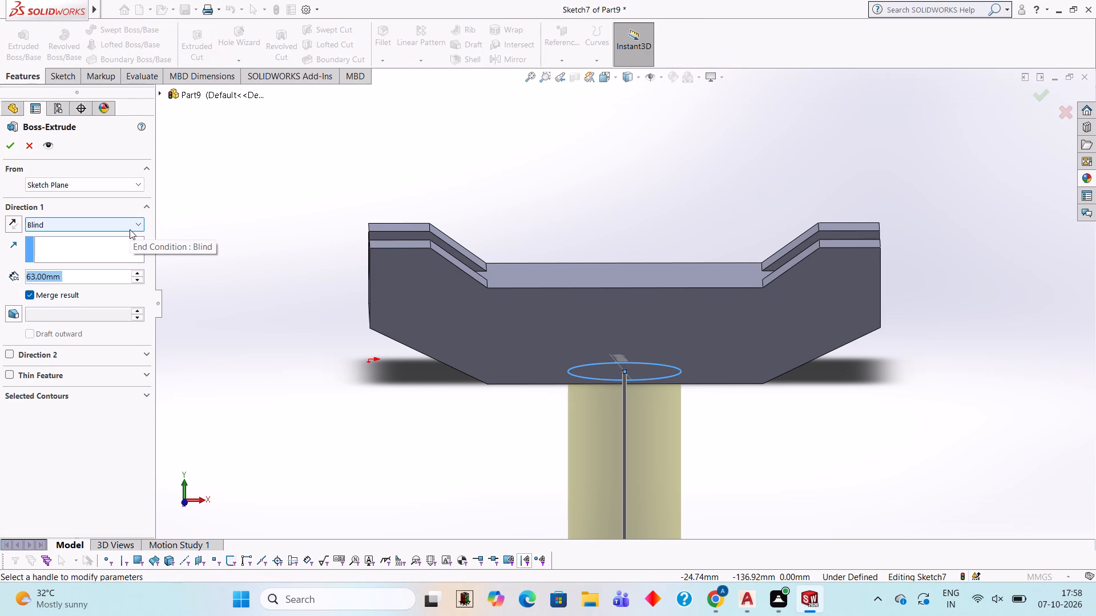
type("20")
key("Return")
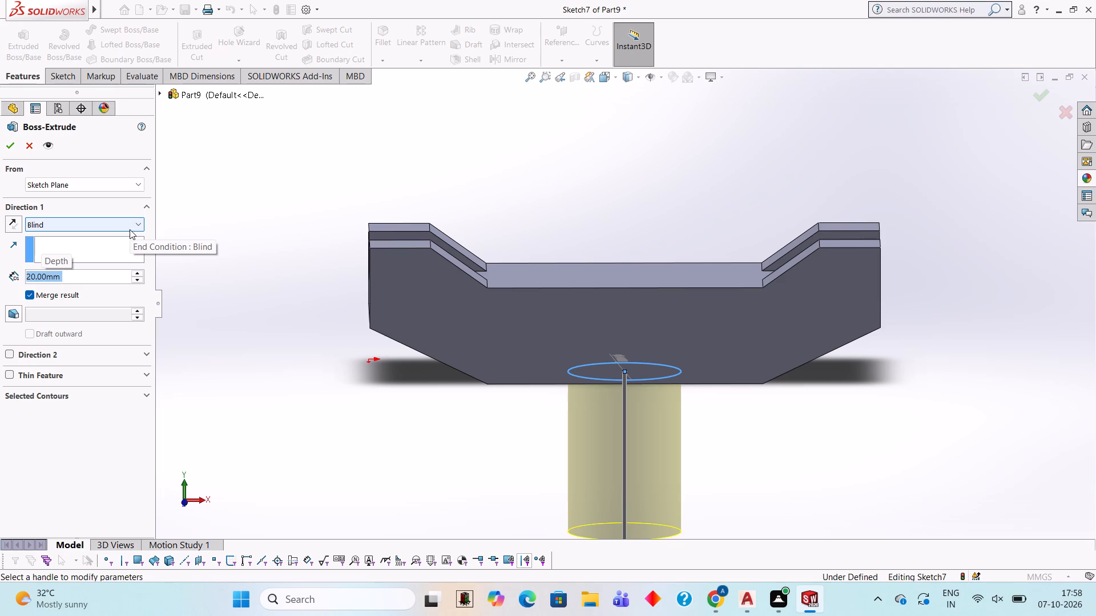
Work out 32 − 17 in Calculator for the boss height and return to the extrusion.
middle_click_drag(268, 321, 286, 321)
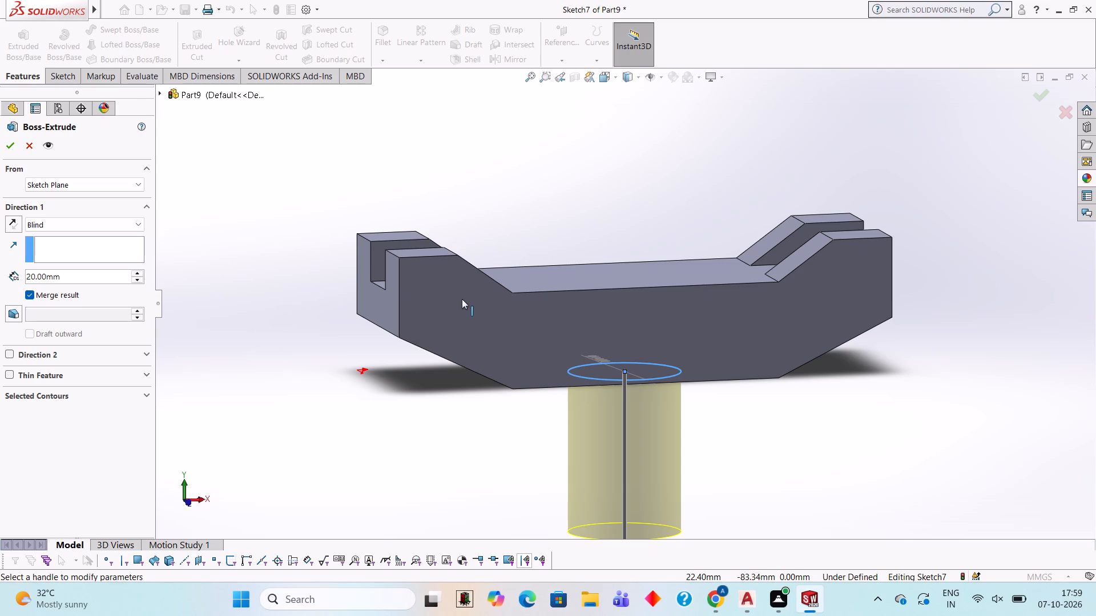
type("32-17")
key("Return")
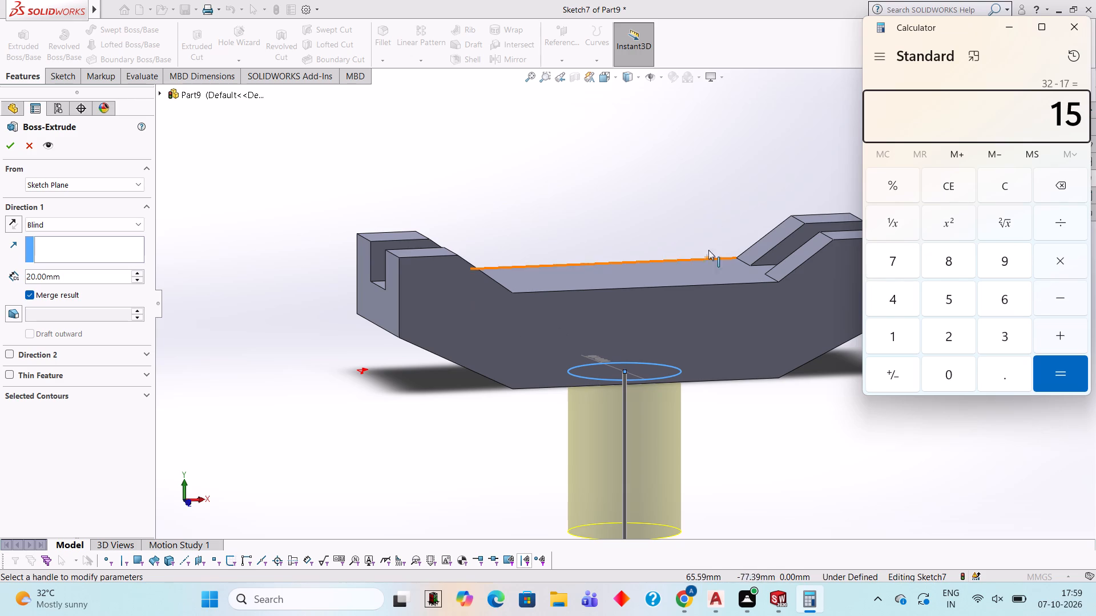
left_click(1075, 32)
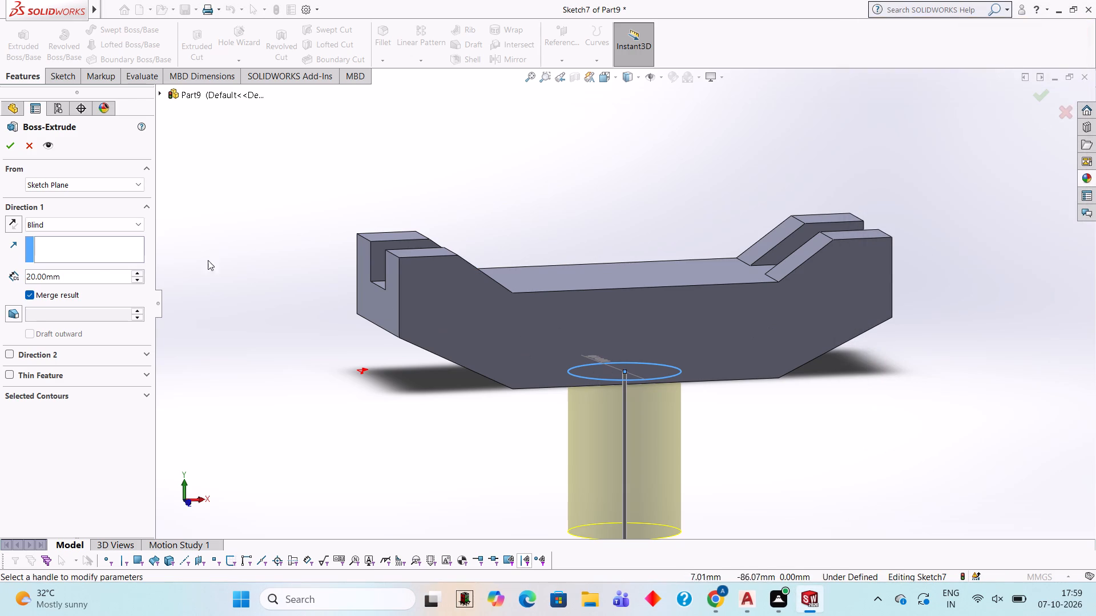
Set the boss extrusion depth to 15 mm and create the cylinder merged with the block.
left_click(97, 271)
key("BackSpace")
key("BackSpace")
key("BackSpace")
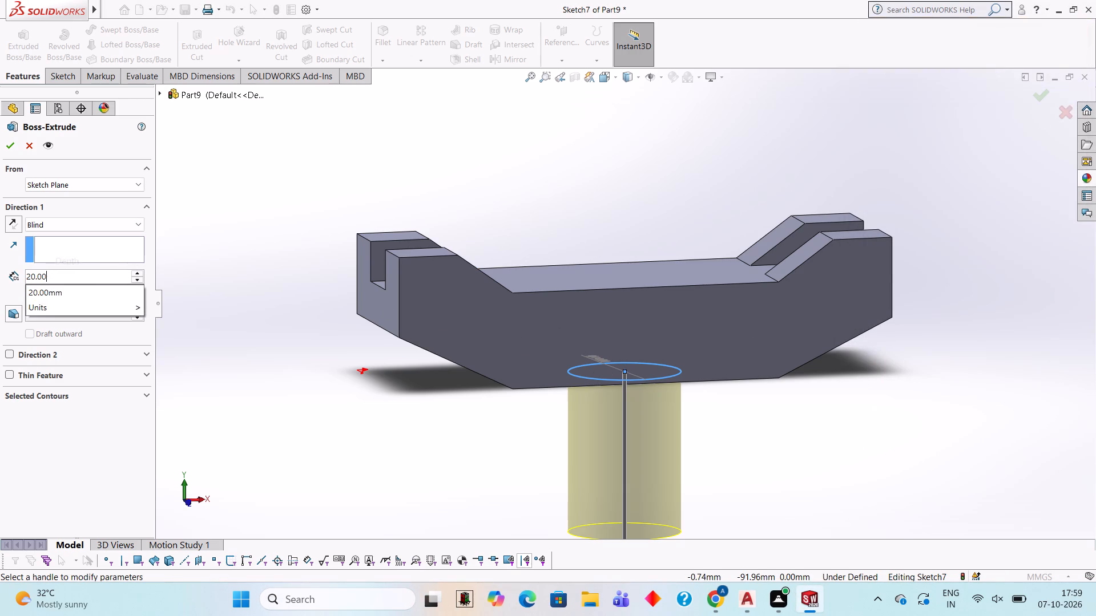
key("BackSpace")
key("BackSpace")
key("BackSpace")
key("BackSpace")
type("15")
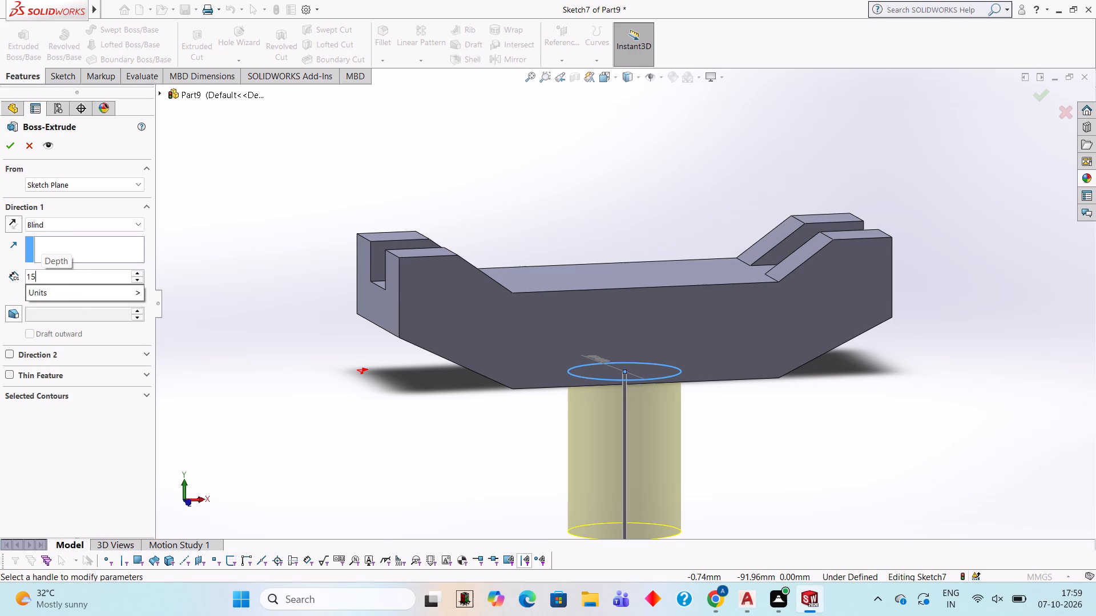
key("Return")
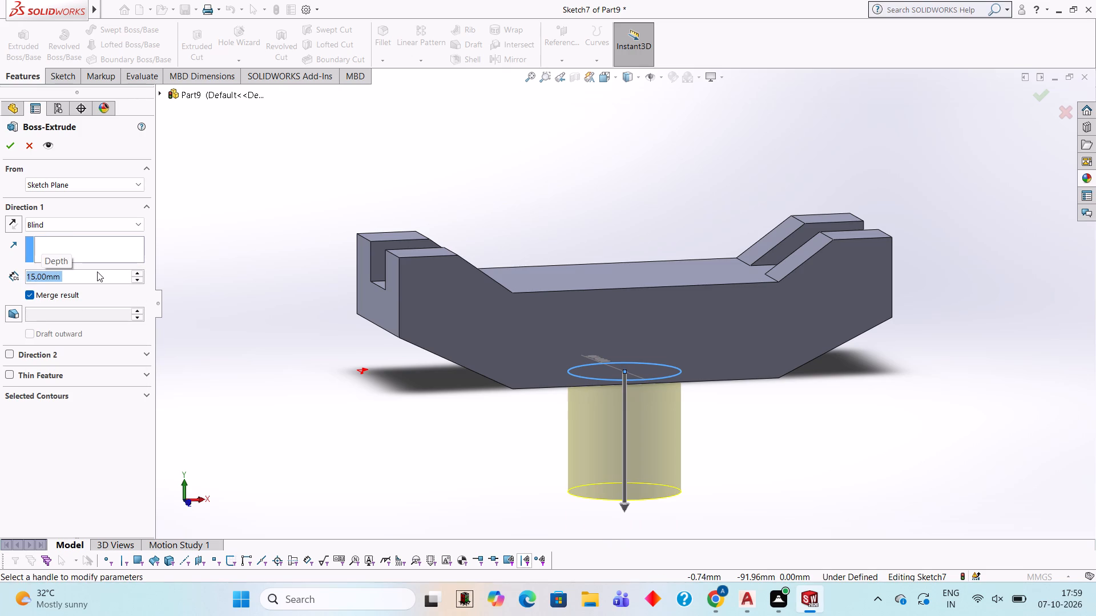
left_click(6, 147)
left_click(202, 233)
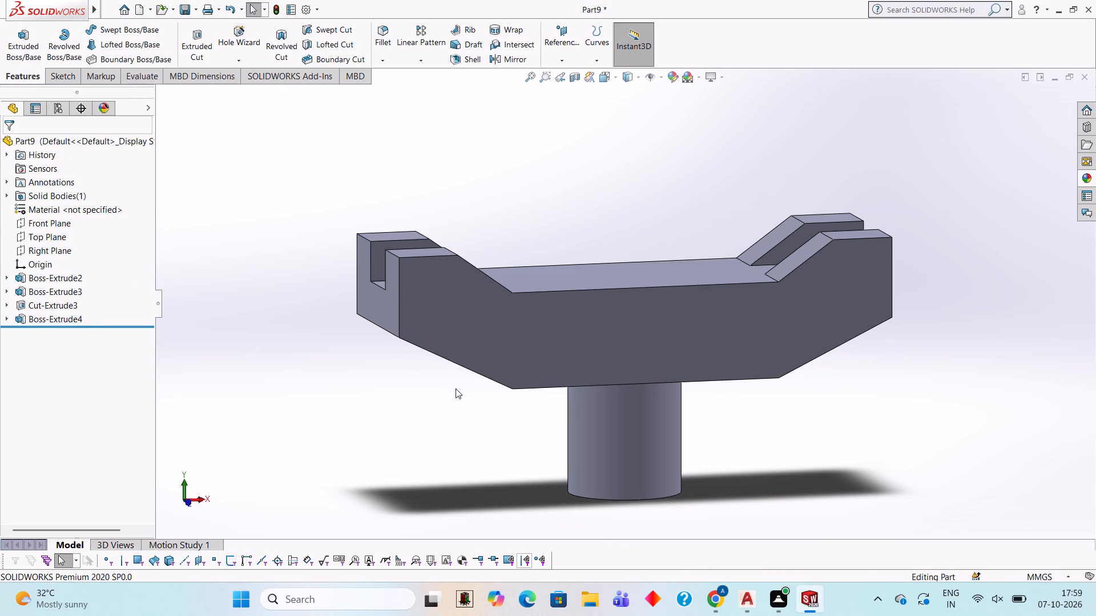
Sketch an 8 mm diameter circle at the centre of the block's flat top face.
middle_click_drag(466, 445, 490, 416)
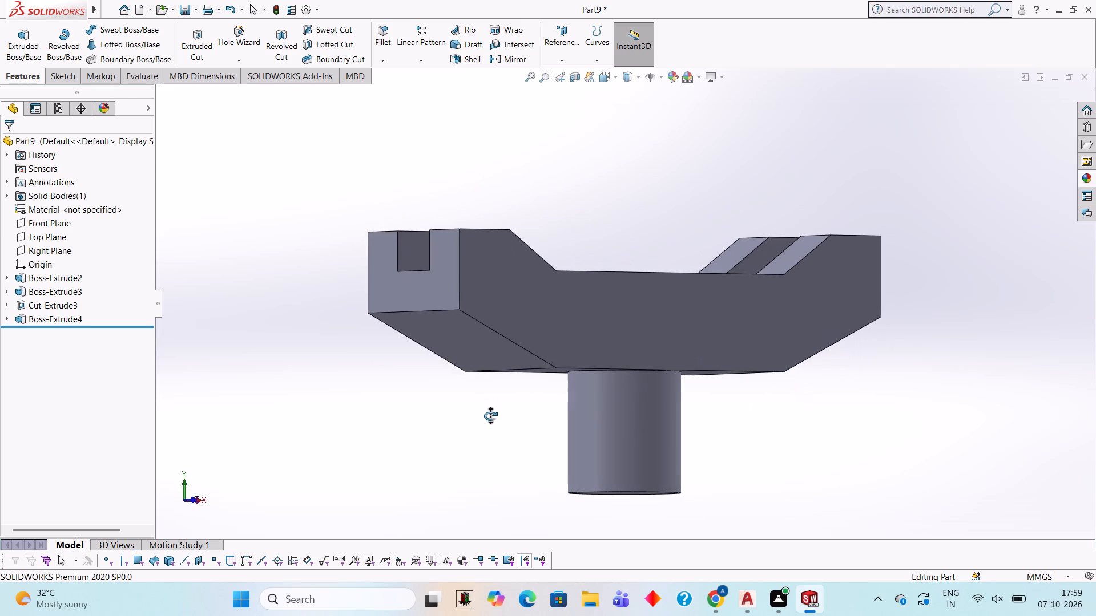
middle_click_drag(490, 416, 460, 478)
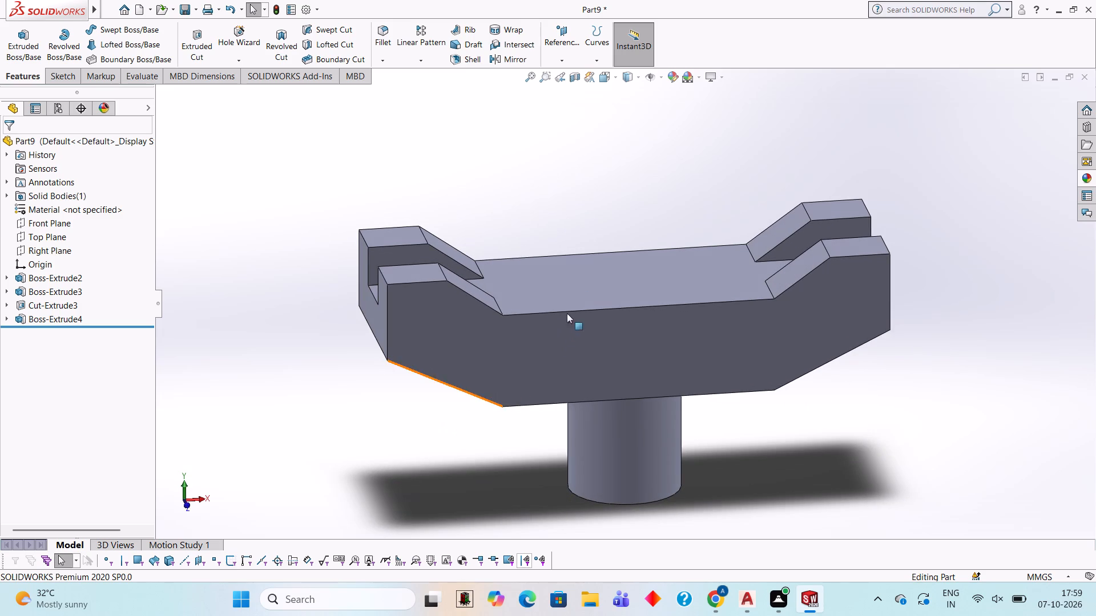
middle_click_drag(575, 229, 590, 228)
middle_click(590, 228)
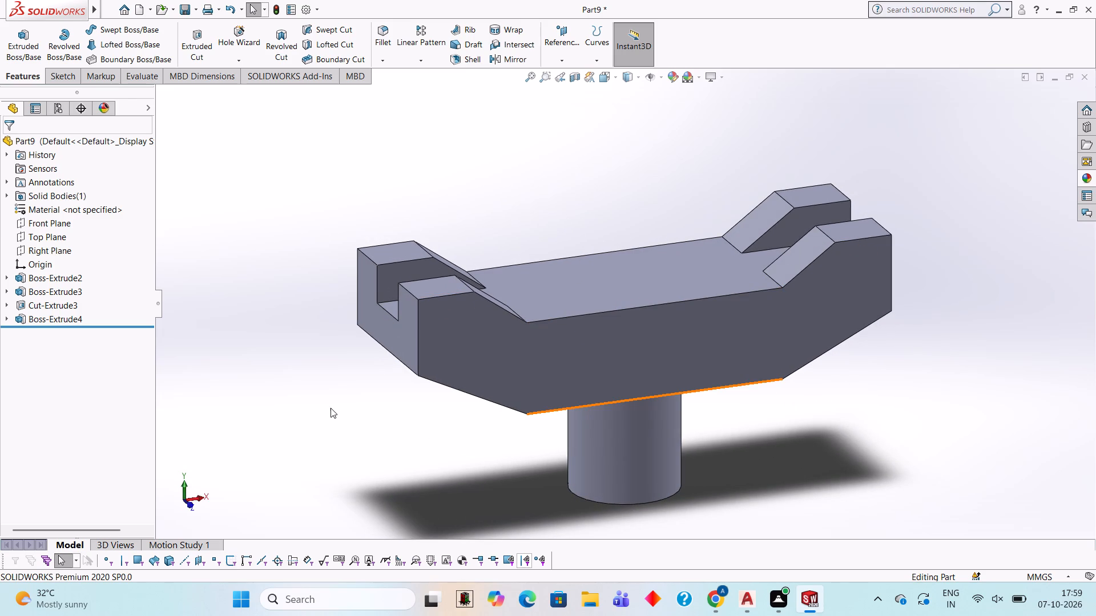
middle_click_drag(331, 408, 336, 408)
middle_click_drag(651, 195, 651, 262)
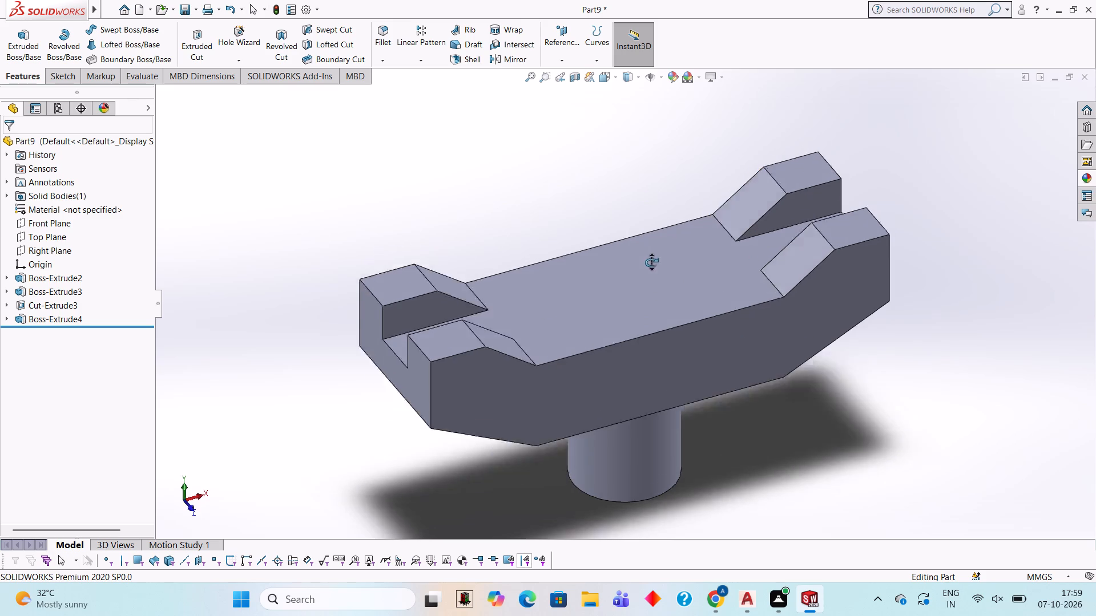
middle_click_drag(651, 262, 645, 303)
left_click(619, 301)
left_click(672, 268)
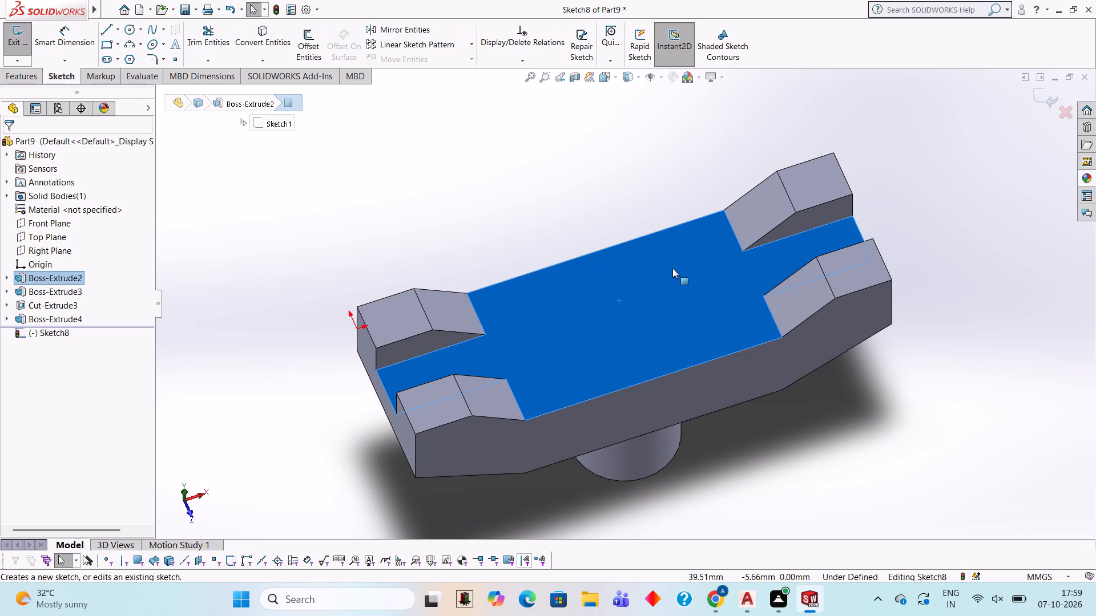
key("ctrl+8")
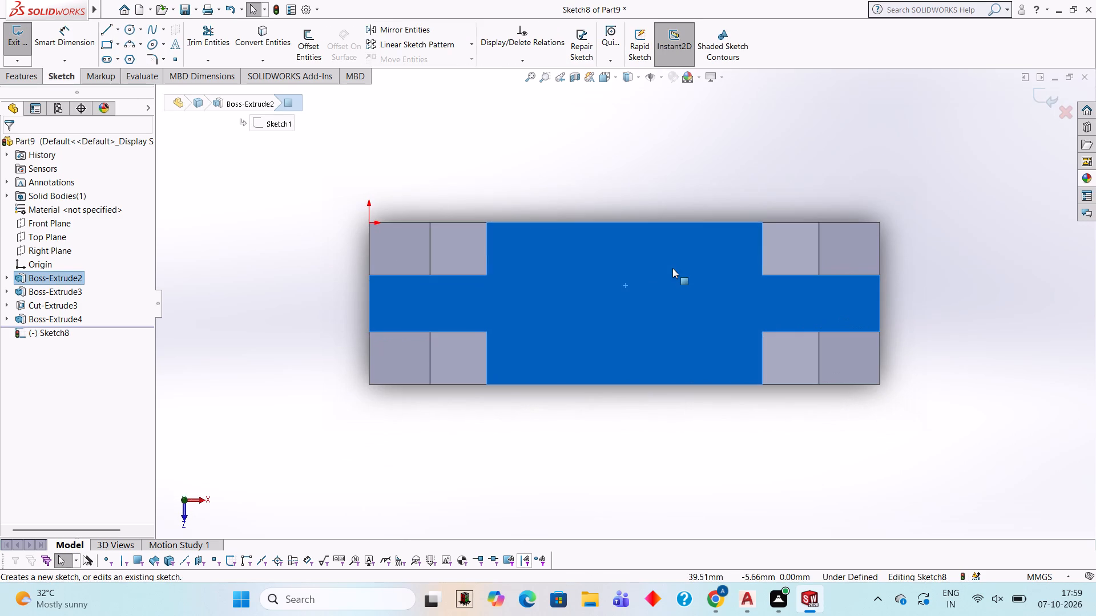
left_click(131, 28)
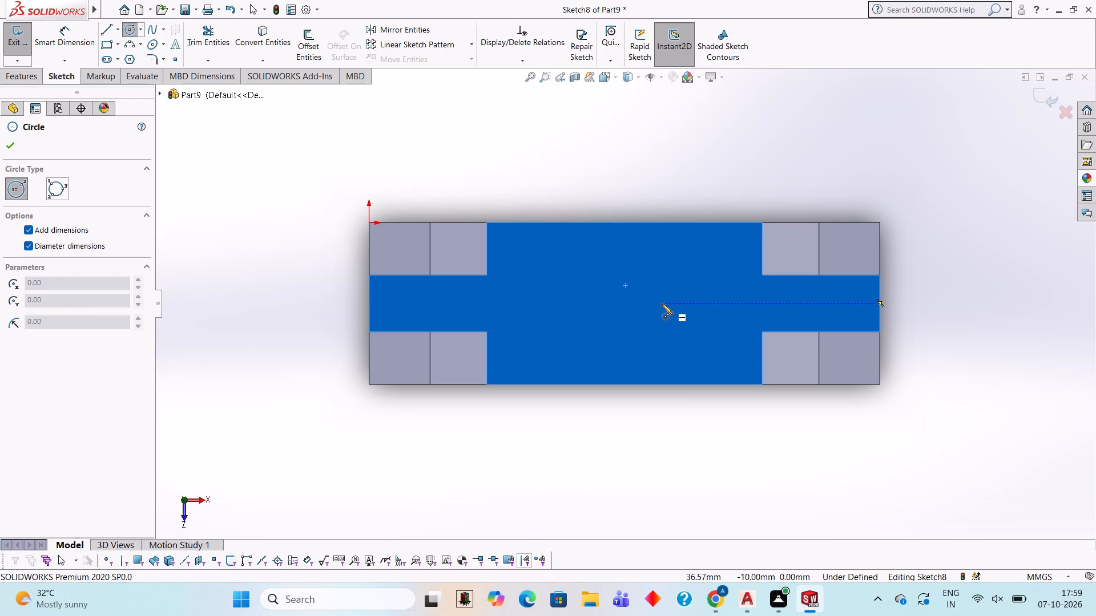
left_click(623, 303)
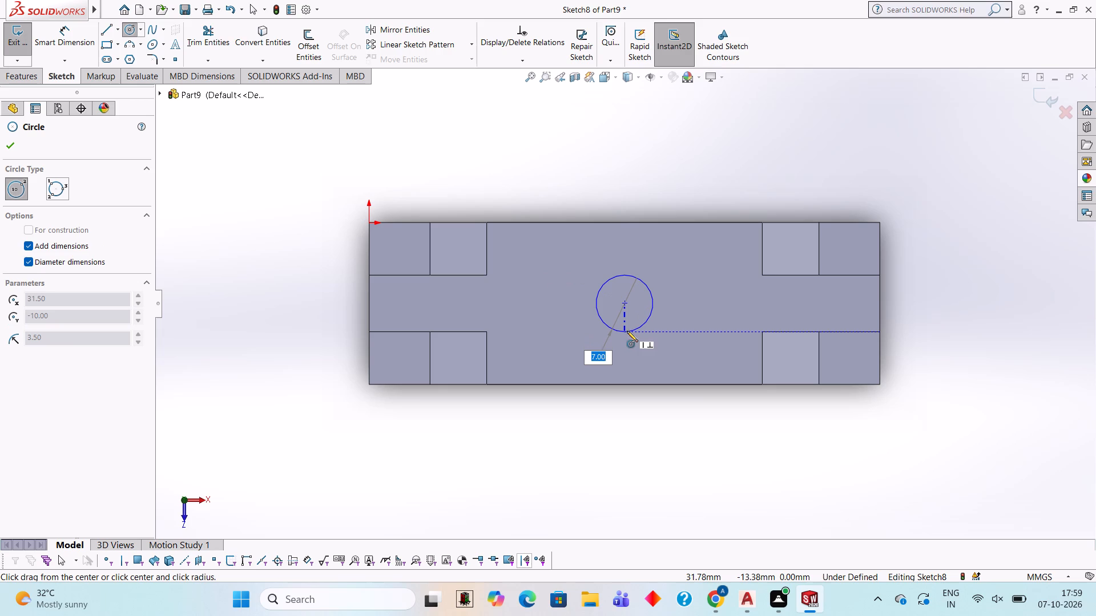
key("8")
key("Return")
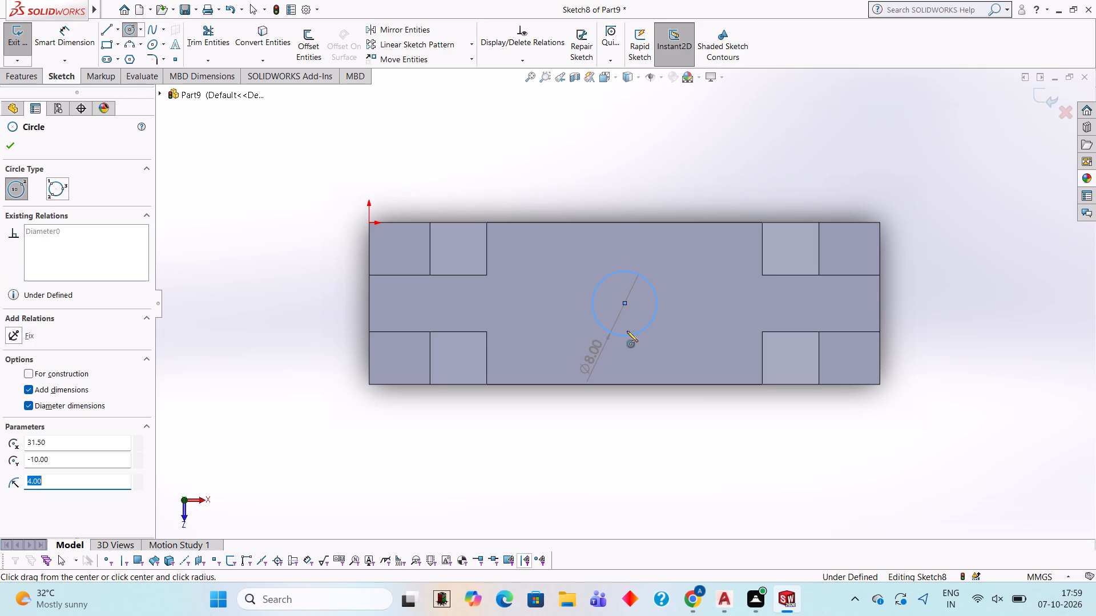
Cut the 8 mm circle 32 mm deep, down through the block and the cylindrical boss.
middle_click_drag(825, 491, 832, 484)
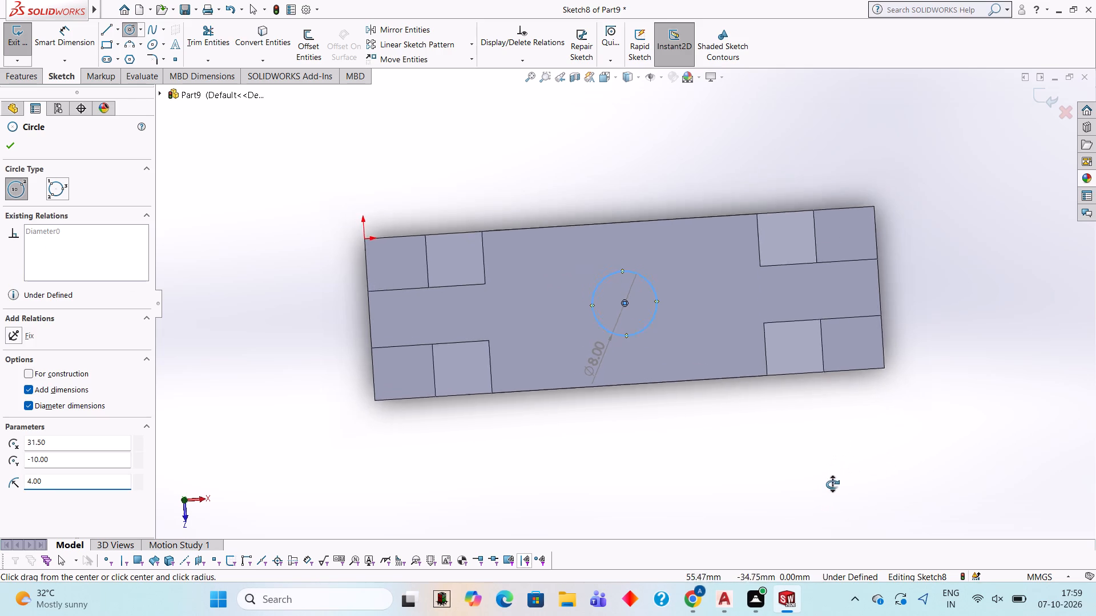
middle_click_drag(832, 484, 836, 362)
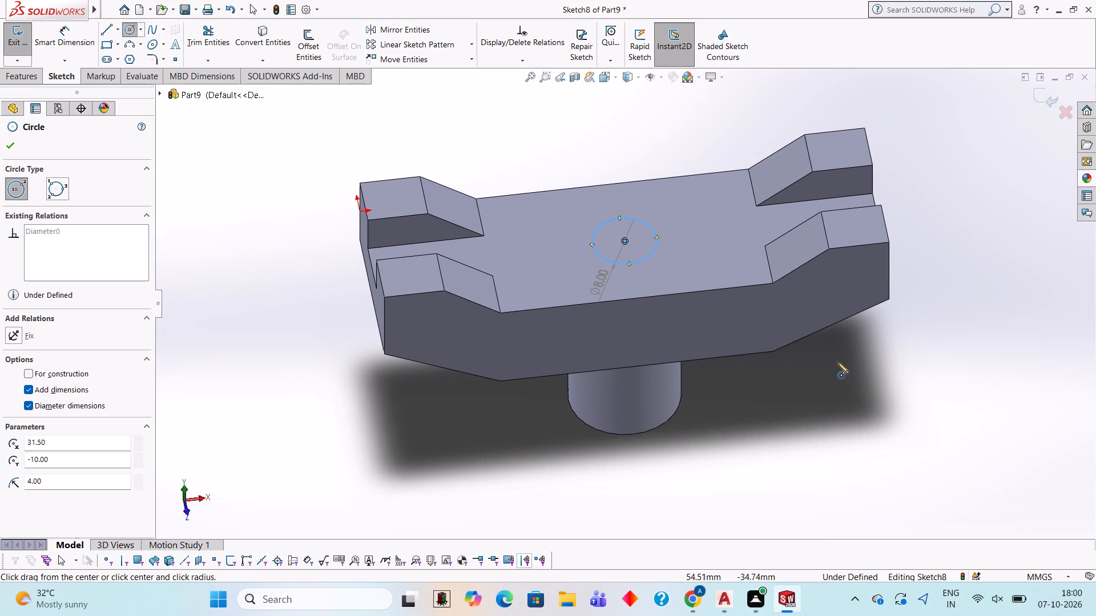
left_click(27, 77)
left_click(203, 54)
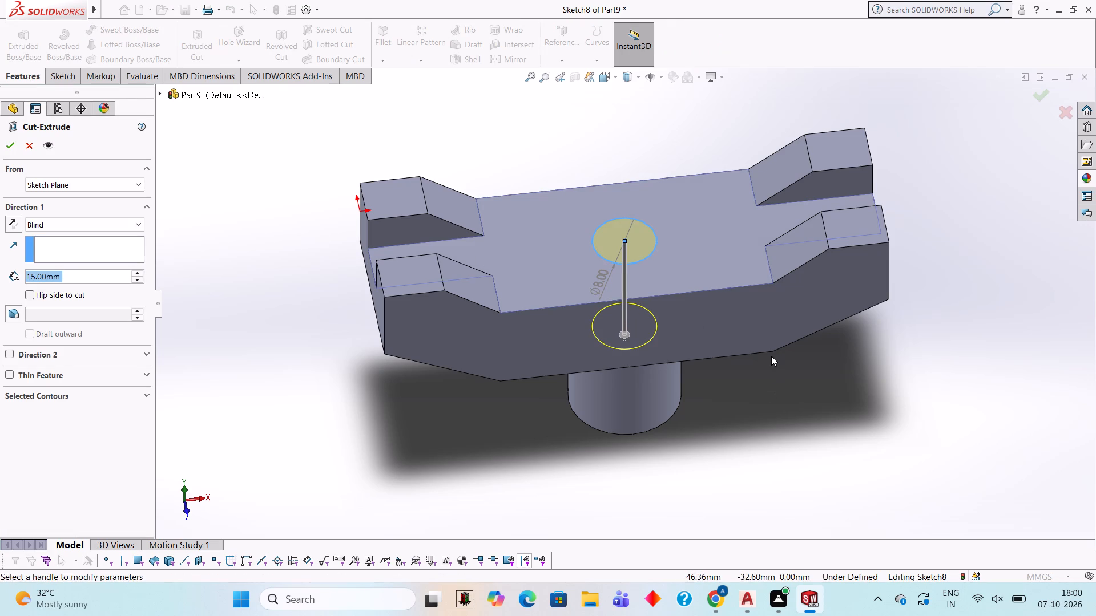
middle_click_drag(768, 407, 763, 274)
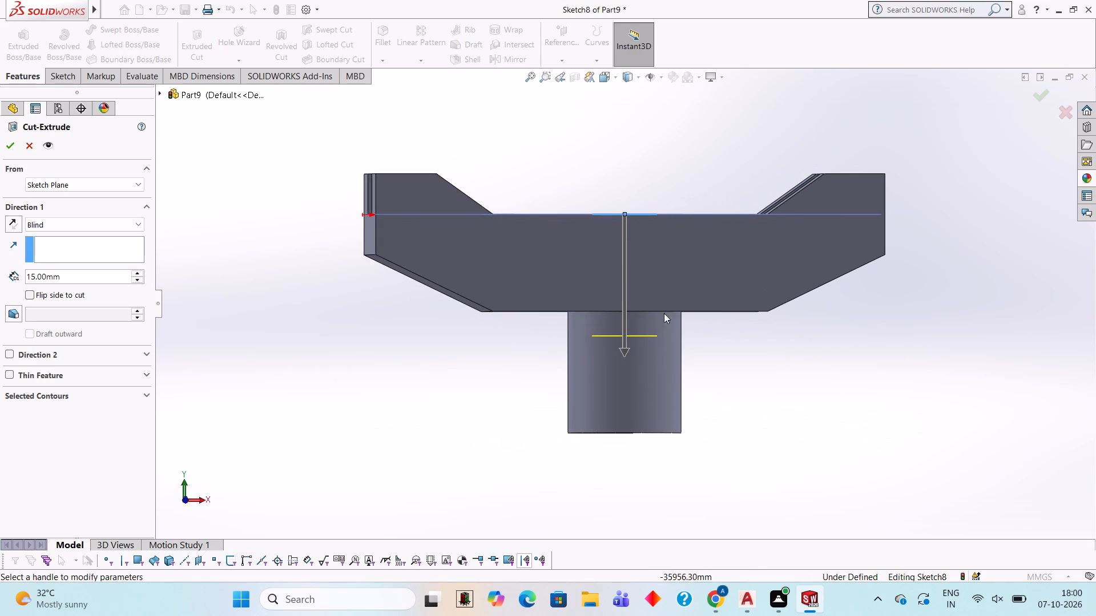
left_click(100, 278)
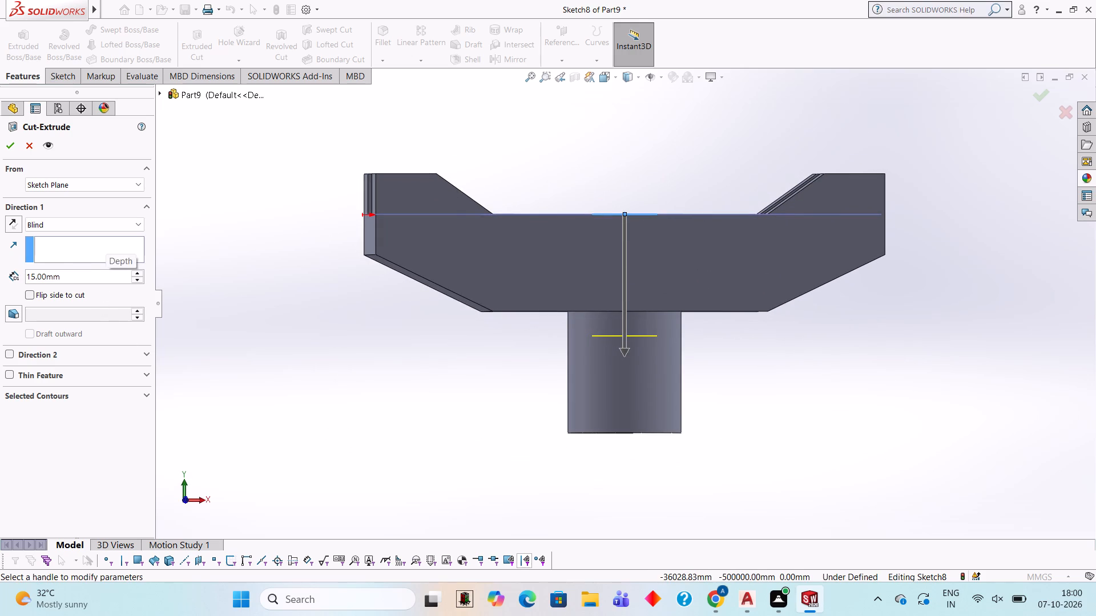
key("BackSpace")
key("BackSpace")
key("BackSpace")
key("BackSpace")
key("BackSpace")
key("BackSpace")
key("BackSpace")
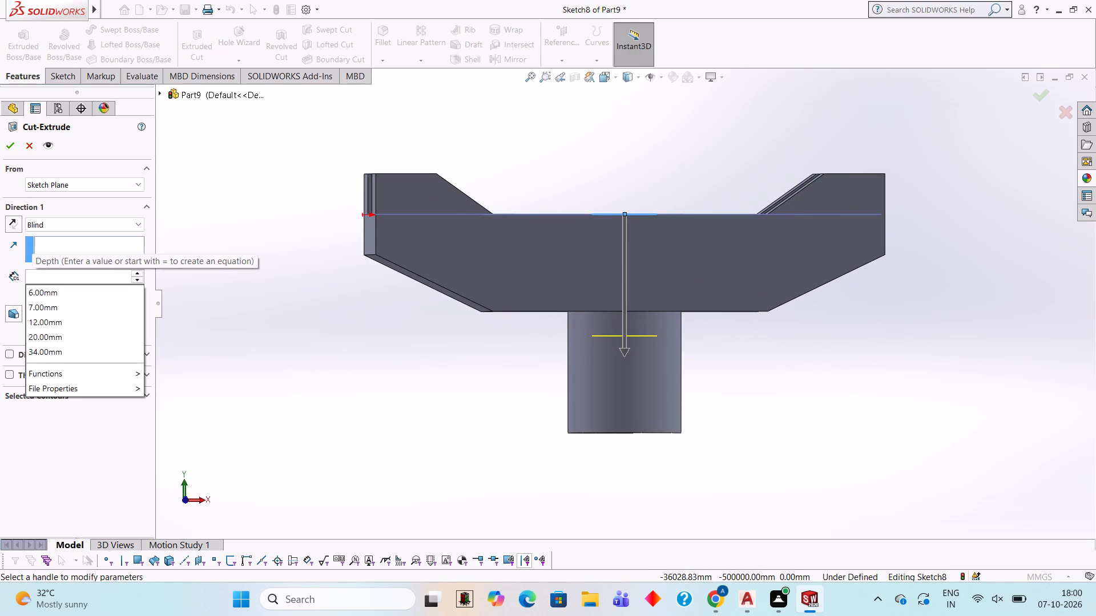
type("32")
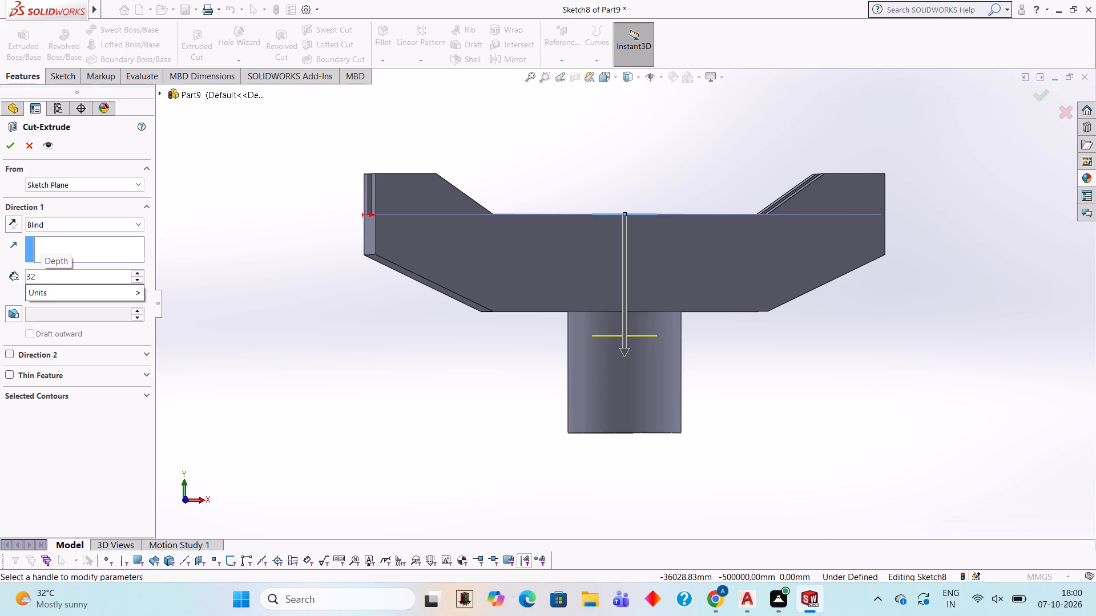
key("Return")
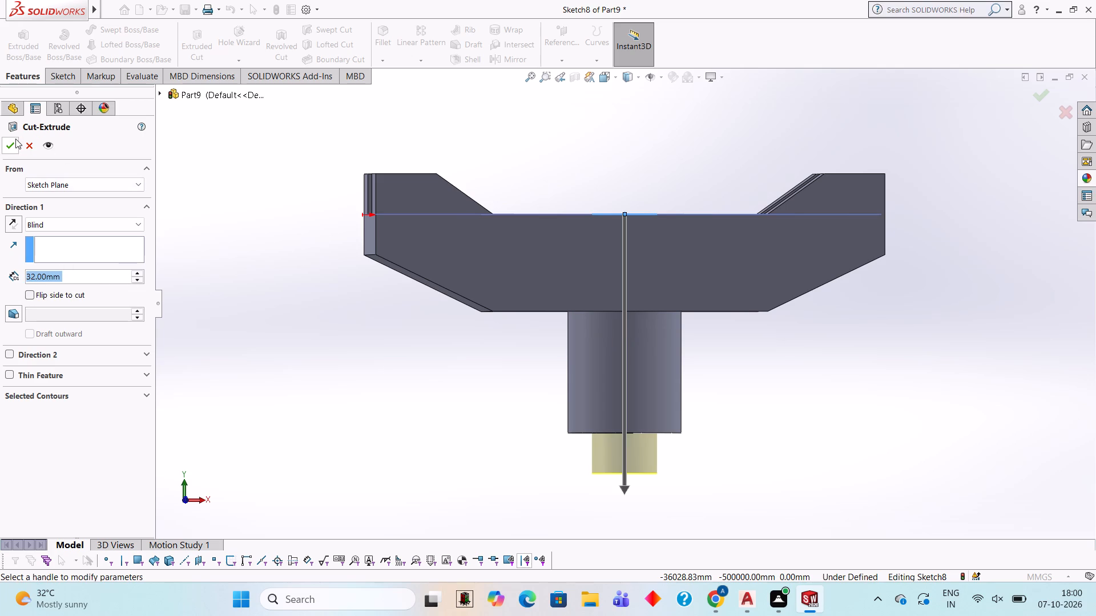
left_click(15, 139)
left_click(234, 287)
Examine the part from several angles, checking the central hole, the raised slotted ends and the cylindrical boss.
middle_click_drag(283, 313, 293, 361)
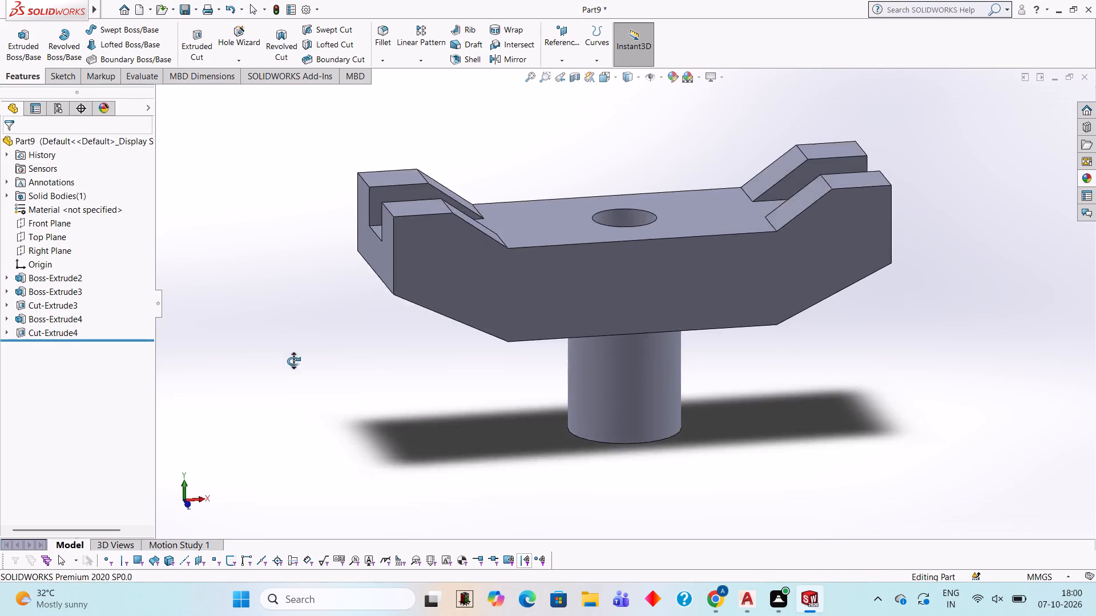
middle_click_drag(293, 361, 311, 402)
scroll(311, 402, "up", 1)
middle_click_drag(315, 402, 341, 395)
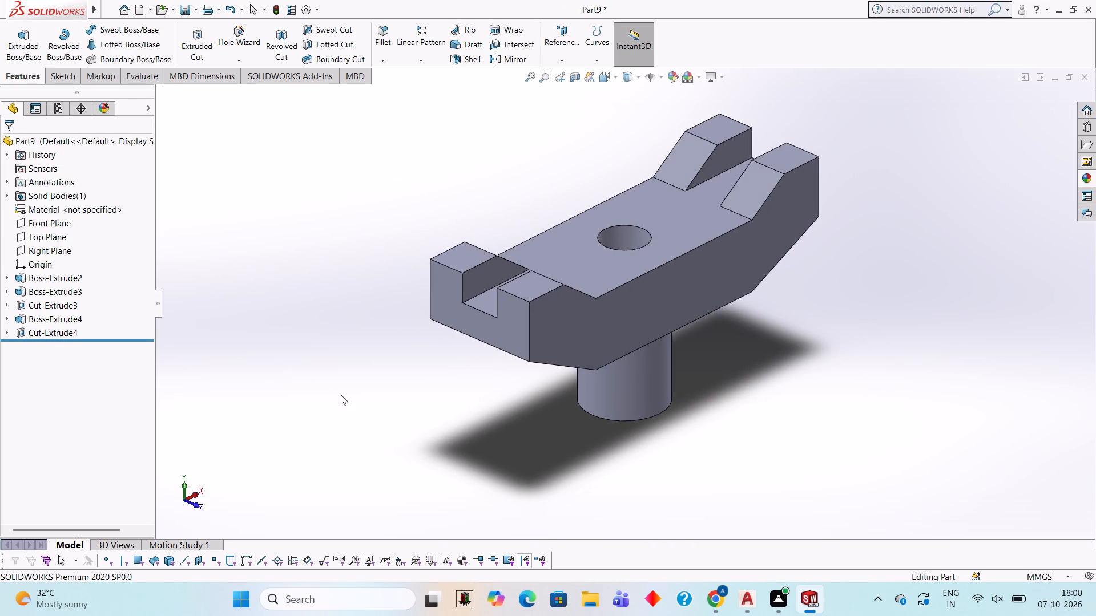
middle_click_drag(788, 369, 773, 370)
scroll(761, 371, "up", 1)
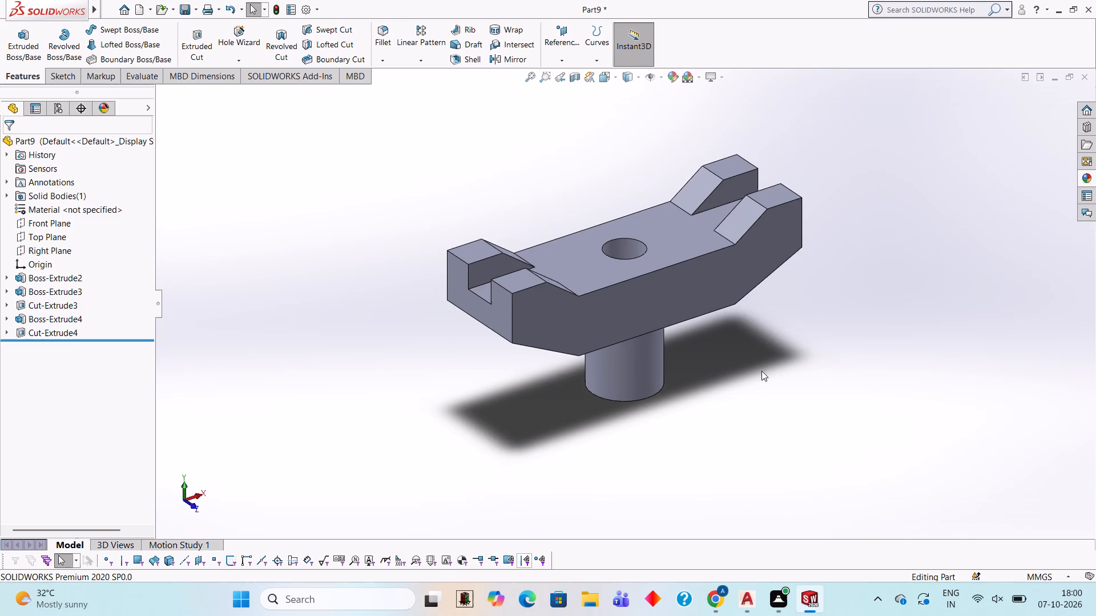
scroll(761, 371, "down", 1)
scroll(607, 175, "down", 1)
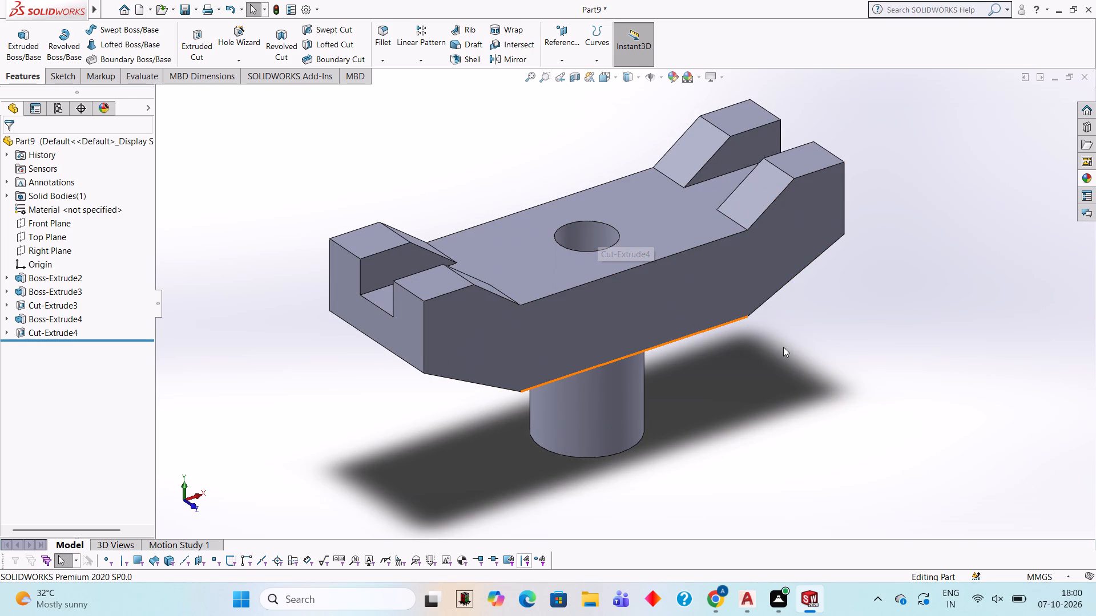
middle_click_drag(766, 348, 763, 341)
scroll(744, 333, "up", 1)
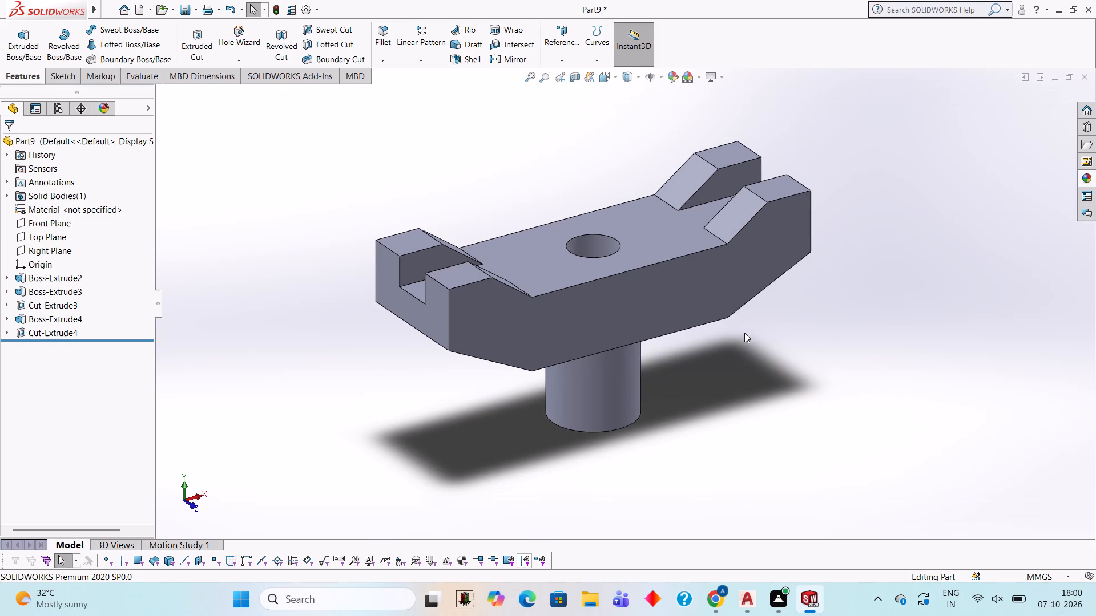
Examine the finished part from different angles and distances, checking the slotted ends, central hole and cylindrical boss.
scroll(744, 333, "up", 1)
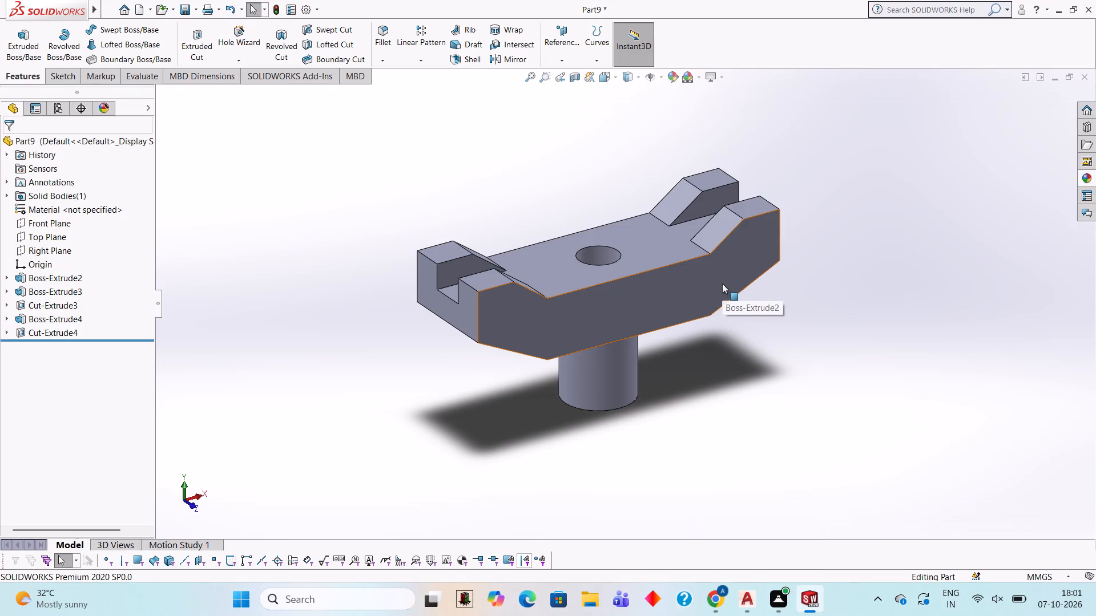
middle_click_drag(760, 362, 716, 368)
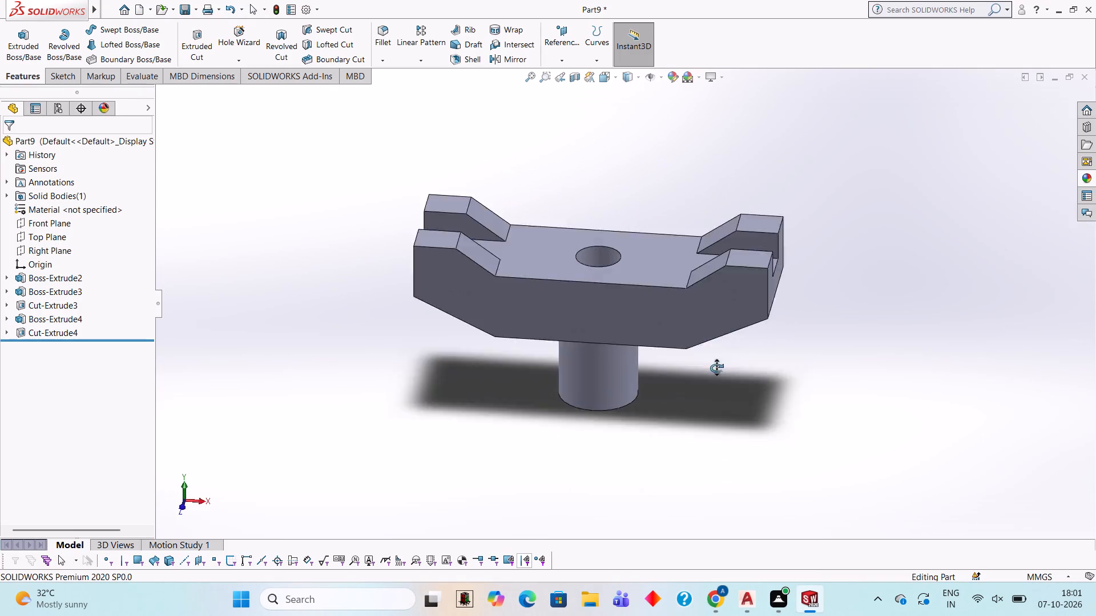
middle_click_drag(716, 368, 752, 363)
scroll(750, 363, "up", 1)
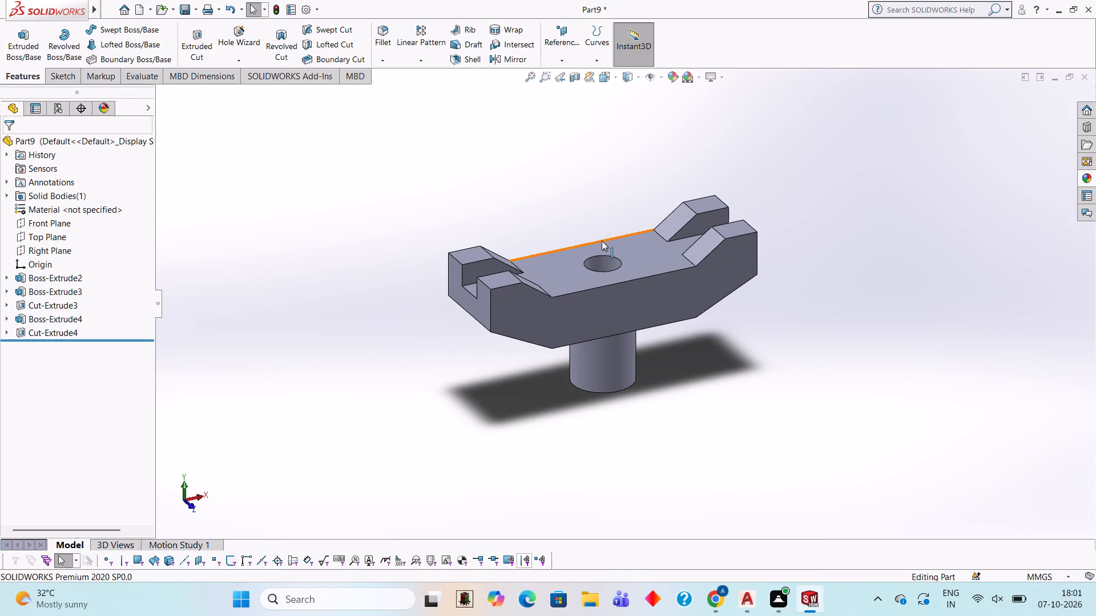
scroll(602, 241, "down", 1)
scroll(742, 348, "down", 1)
scroll(742, 348, "up", 1)
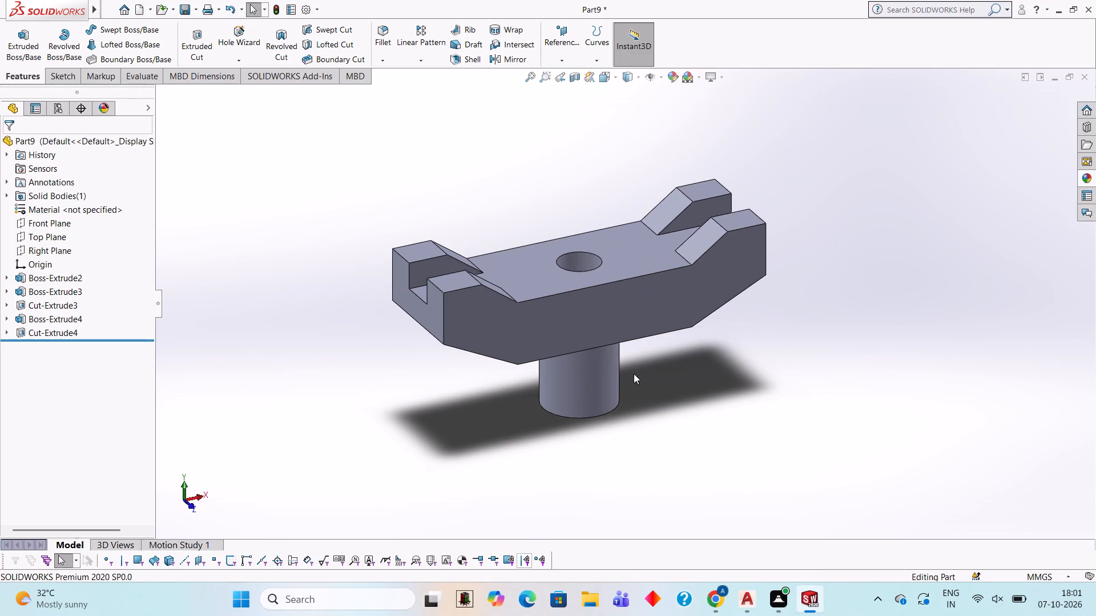
scroll(406, 360, "up", 1)
scroll(406, 360, "down", 2)
scroll(805, 234, "up", 1)
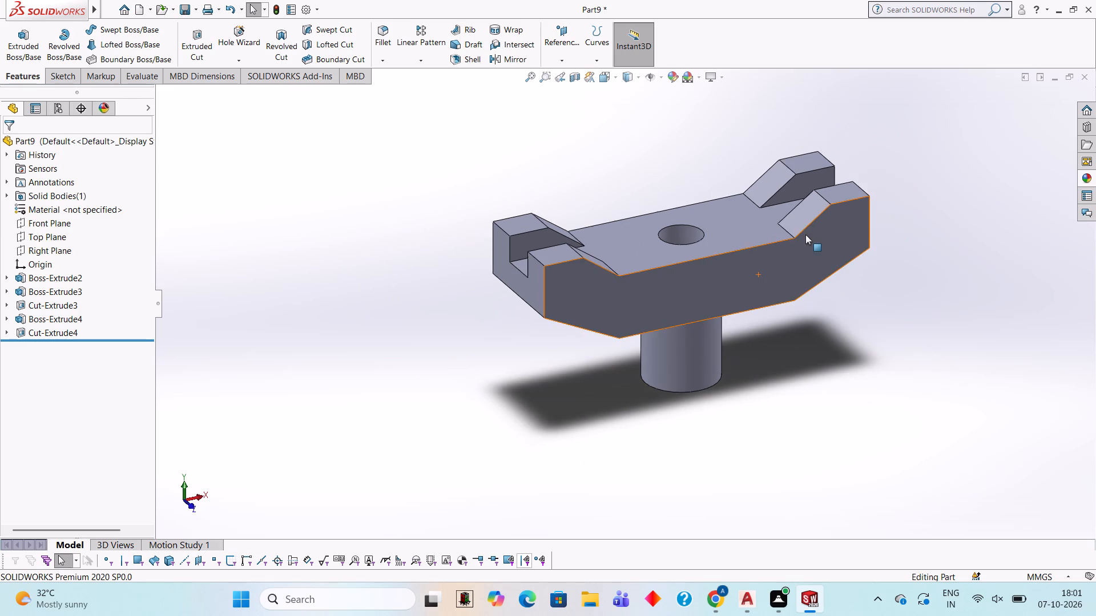
scroll(805, 234, "down", 1)
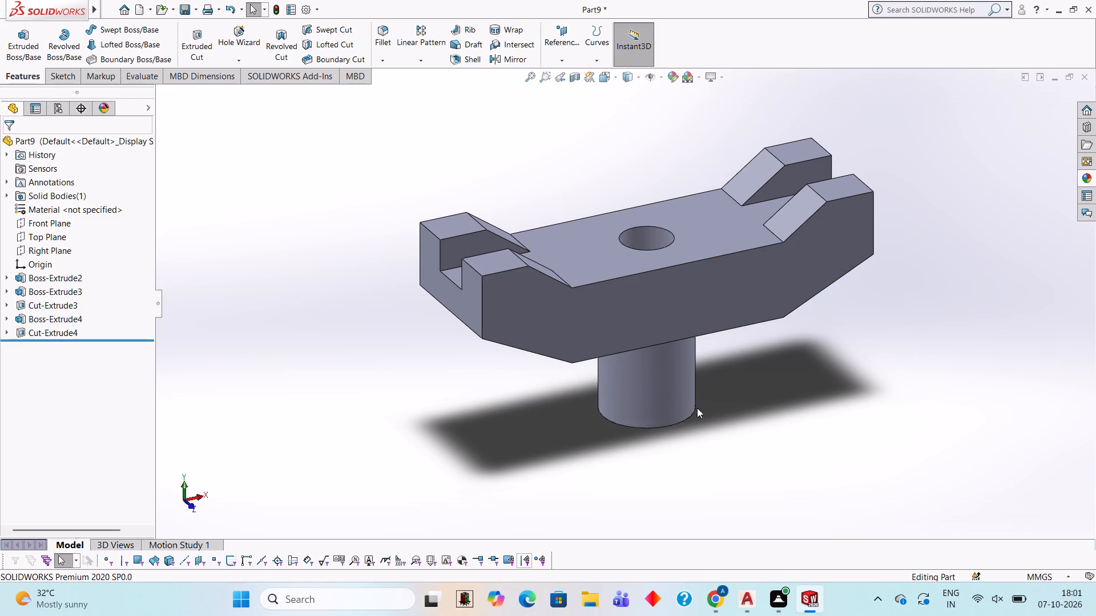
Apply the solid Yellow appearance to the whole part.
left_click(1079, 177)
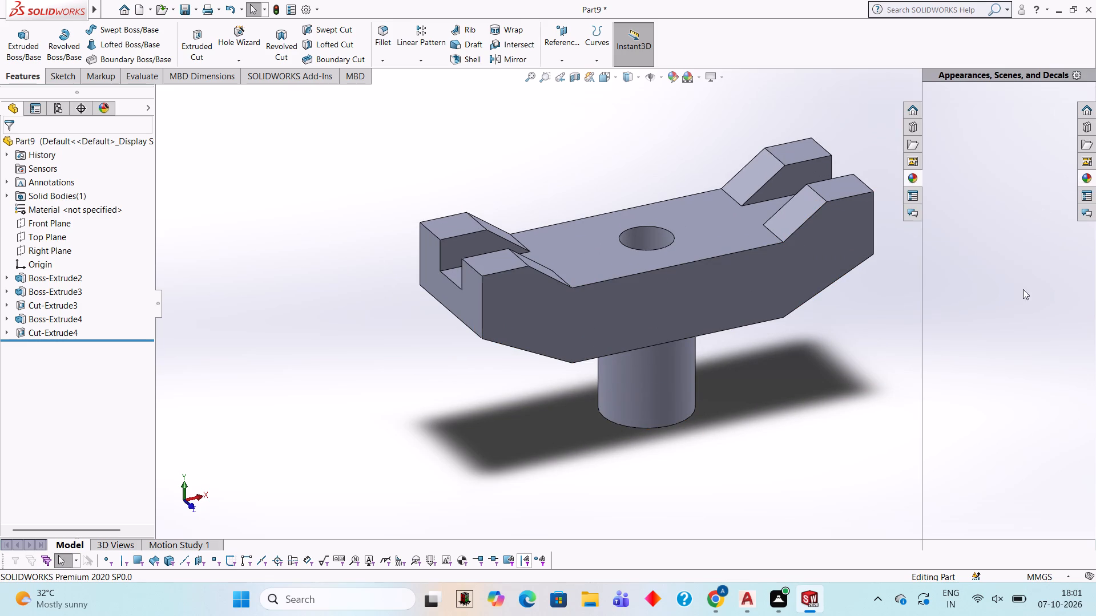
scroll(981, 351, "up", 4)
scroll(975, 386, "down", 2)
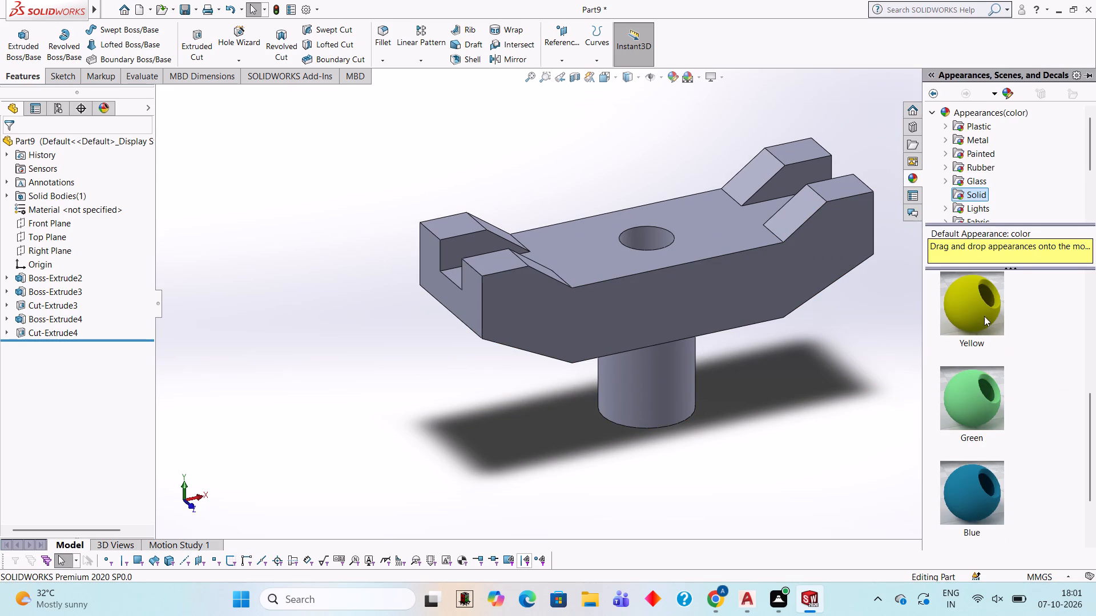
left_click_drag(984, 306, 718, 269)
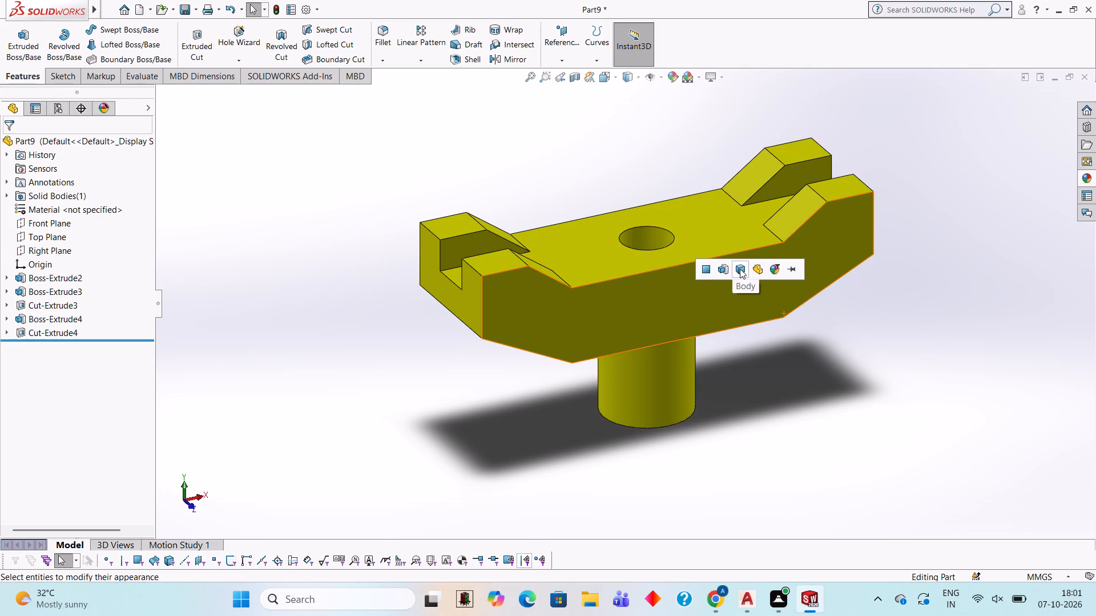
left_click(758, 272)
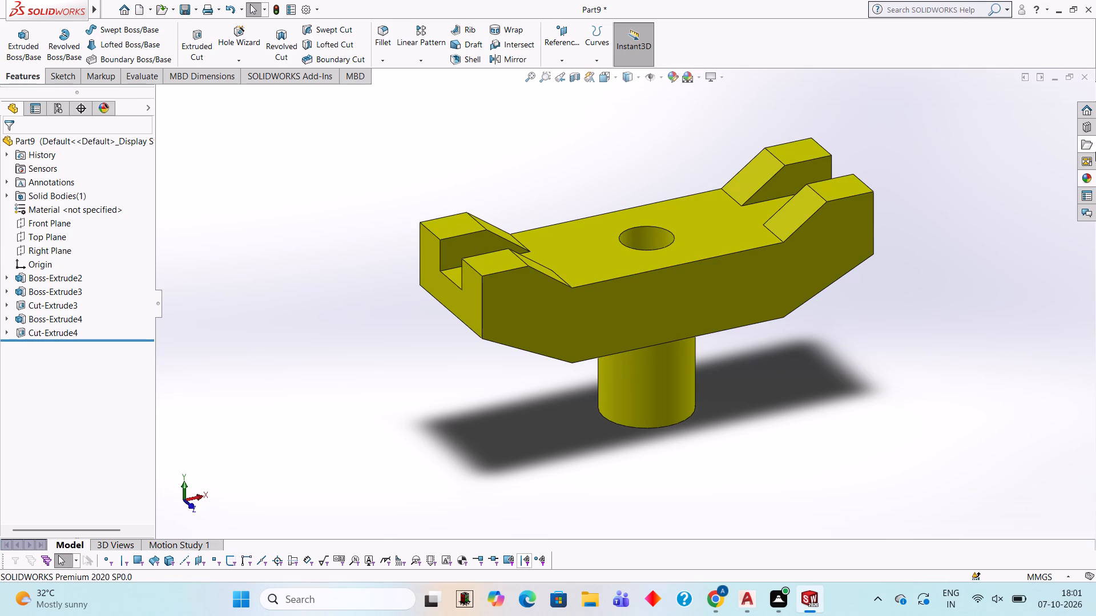
Apply the solid Pink appearance to the entire body.
left_click(1086, 174)
scroll(986, 387, "down", 4)
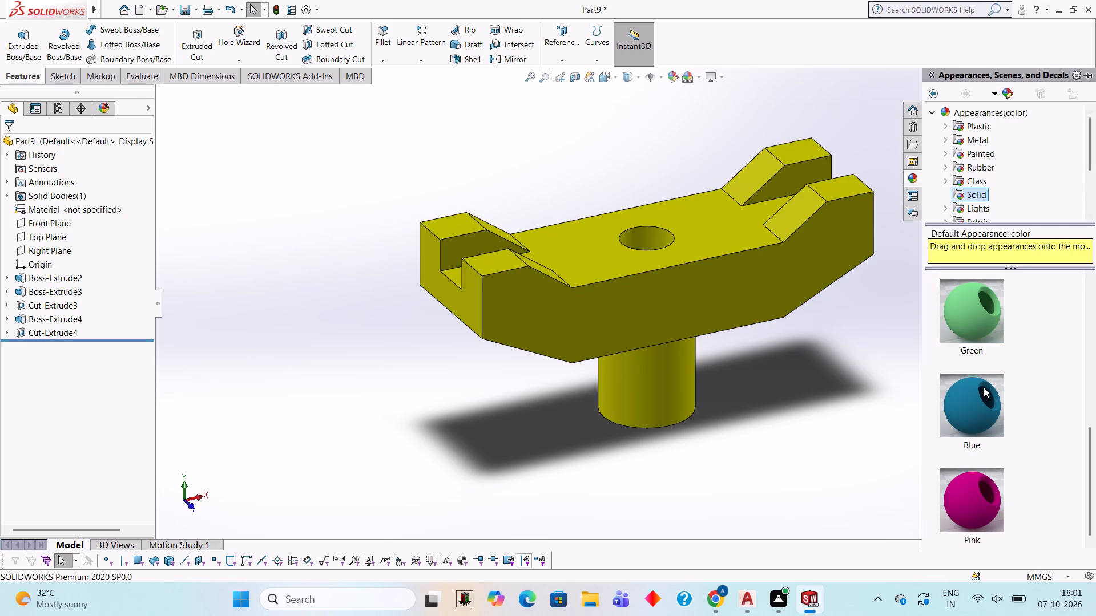
left_click_drag(981, 487, 655, 221)
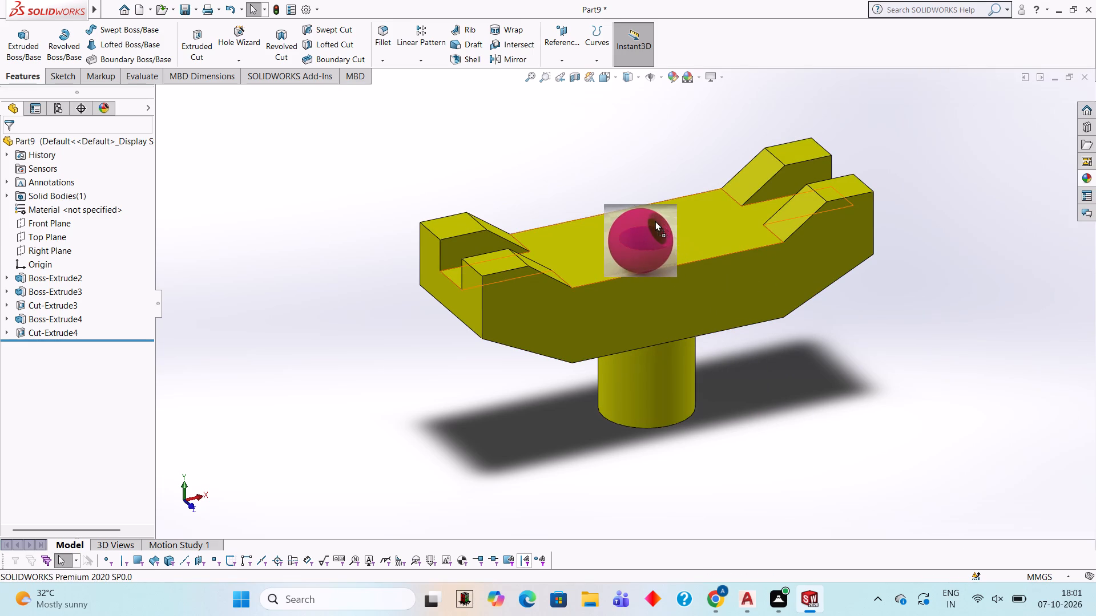
left_click_drag(655, 221, 674, 218)
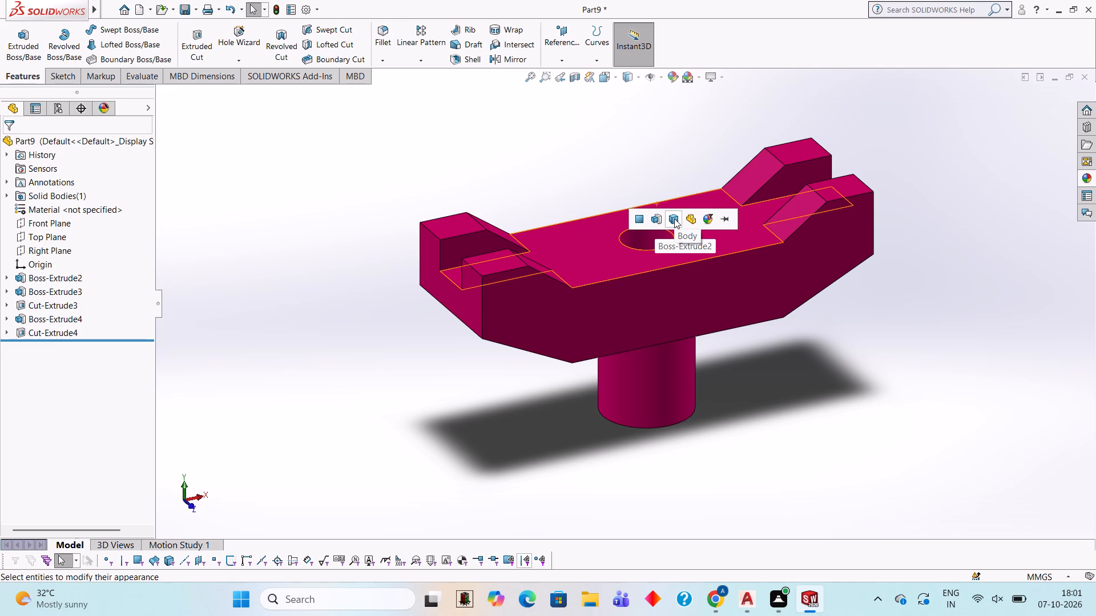
left_click(674, 218)
Apply the solid Yellow appearance to the cut feature of the central through hole.
middle_click_drag(674, 218, 678, 279)
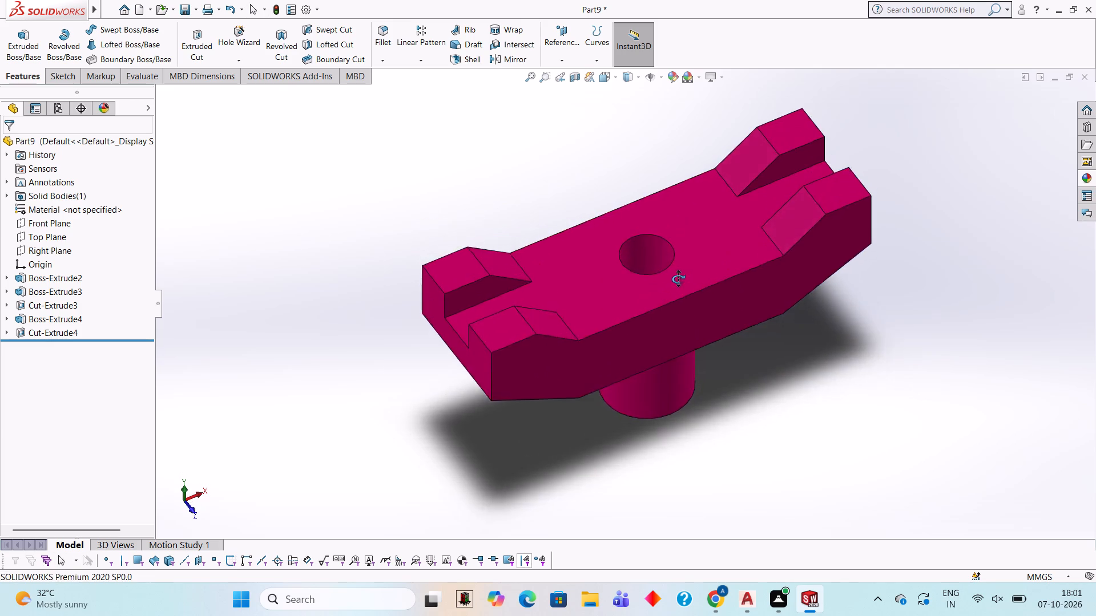
middle_click_drag(678, 279, 681, 333)
scroll(611, 274, "down", 5)
scroll(666, 281, "up", 2)
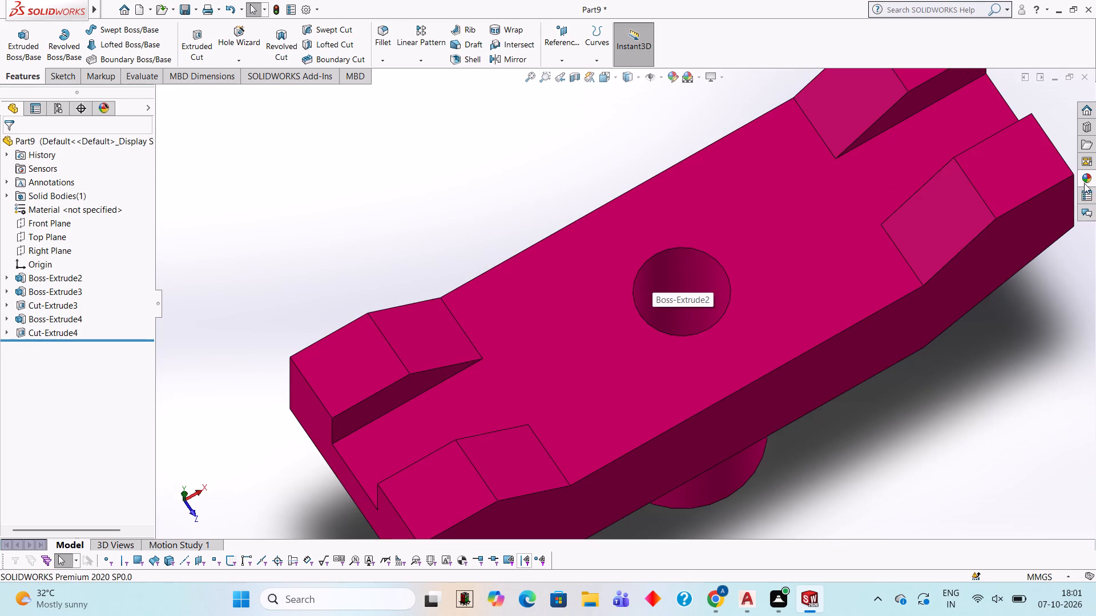
left_click(1084, 183)
scroll(986, 358, "down", 3)
scroll(986, 358, "up", 4)
scroll(986, 358, "down", 2)
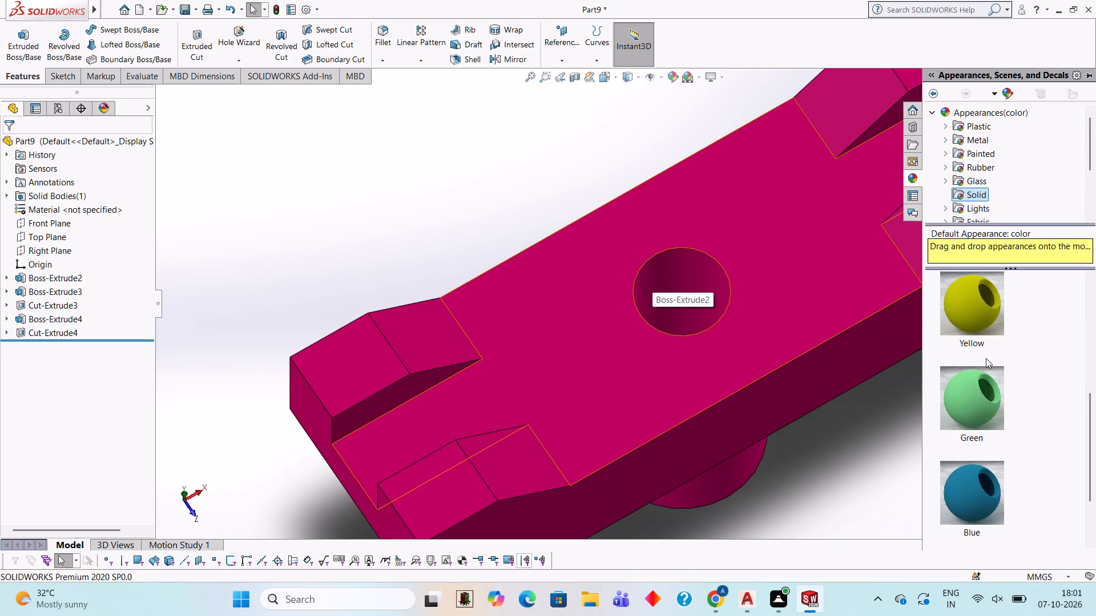
left_click_drag(986, 305, 707, 286)
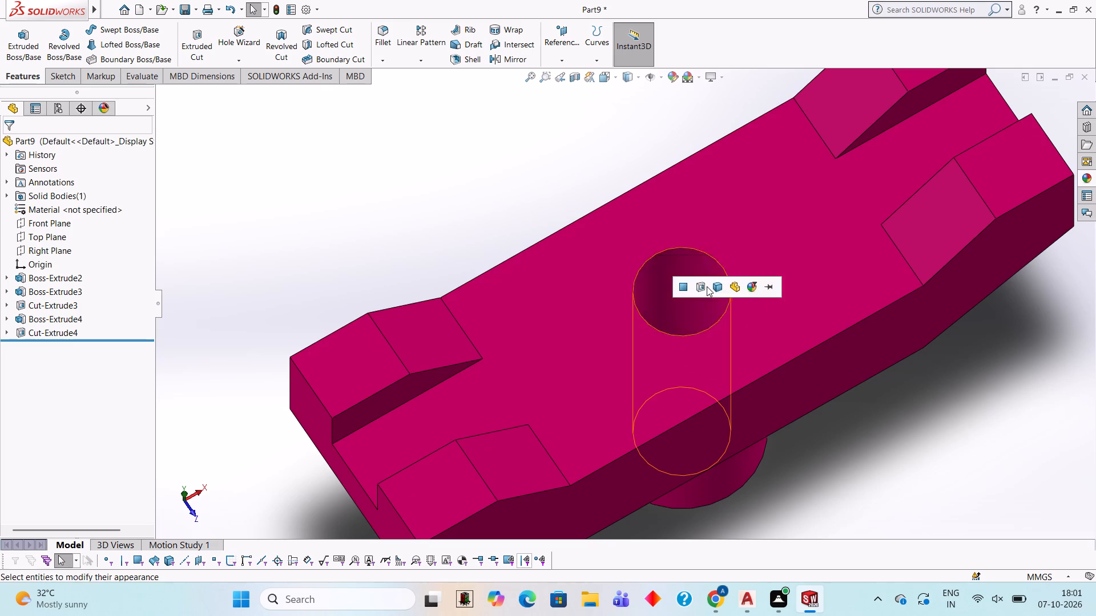
left_click(707, 286)
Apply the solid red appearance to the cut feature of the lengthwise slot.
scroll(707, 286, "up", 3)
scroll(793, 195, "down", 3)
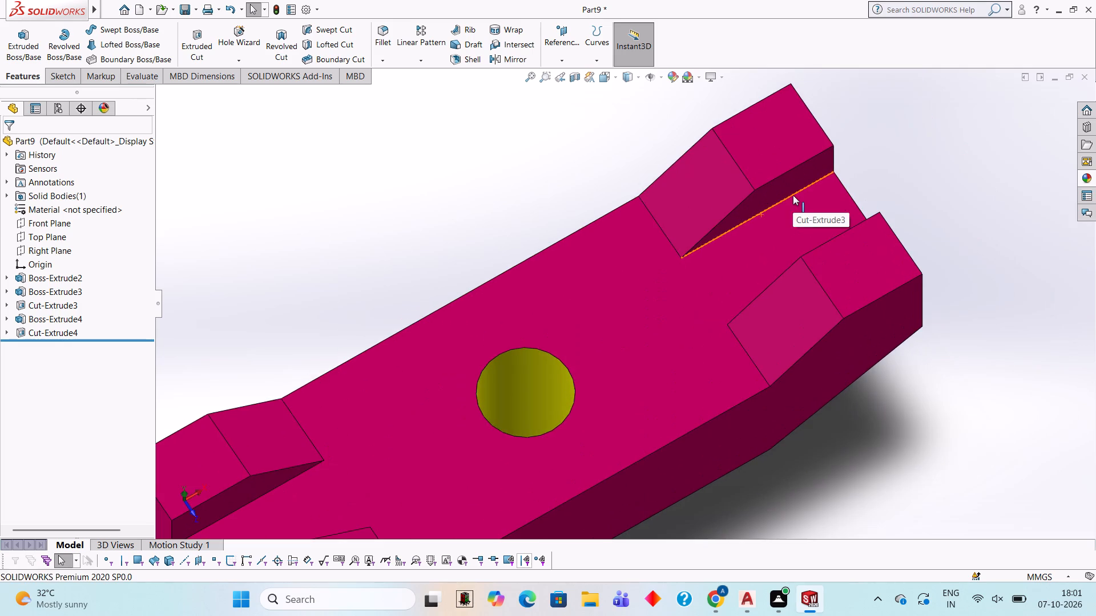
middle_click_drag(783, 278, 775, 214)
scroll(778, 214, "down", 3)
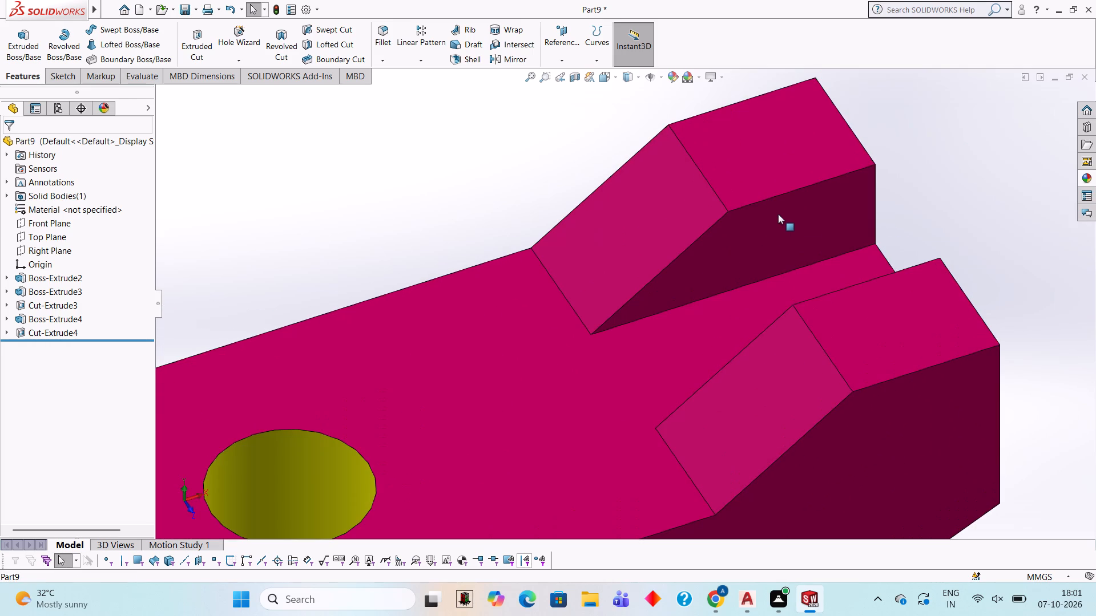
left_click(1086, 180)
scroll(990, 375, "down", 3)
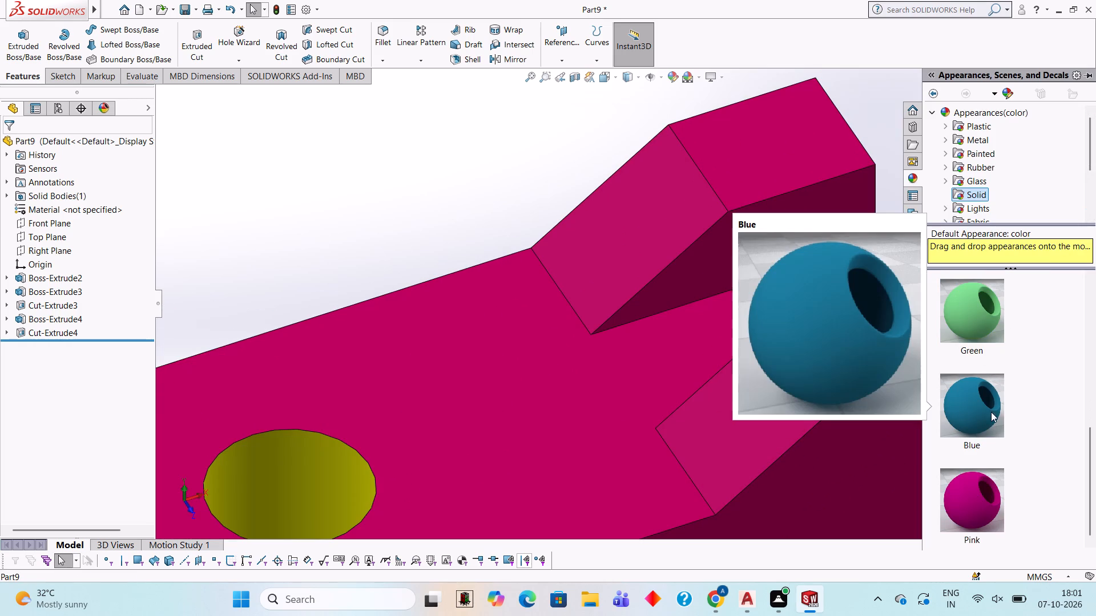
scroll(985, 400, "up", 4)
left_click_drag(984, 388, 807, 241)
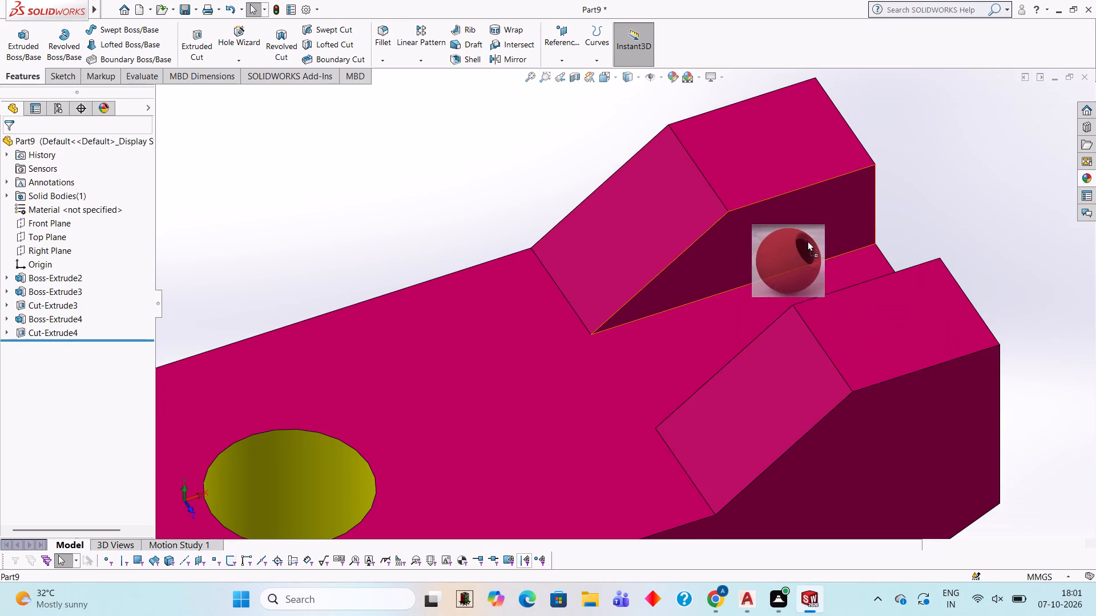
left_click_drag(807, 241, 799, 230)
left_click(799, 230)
Examine the coloured slot walls and the central hole at both ends of the part.
middle_click_drag(819, 266, 878, 343)
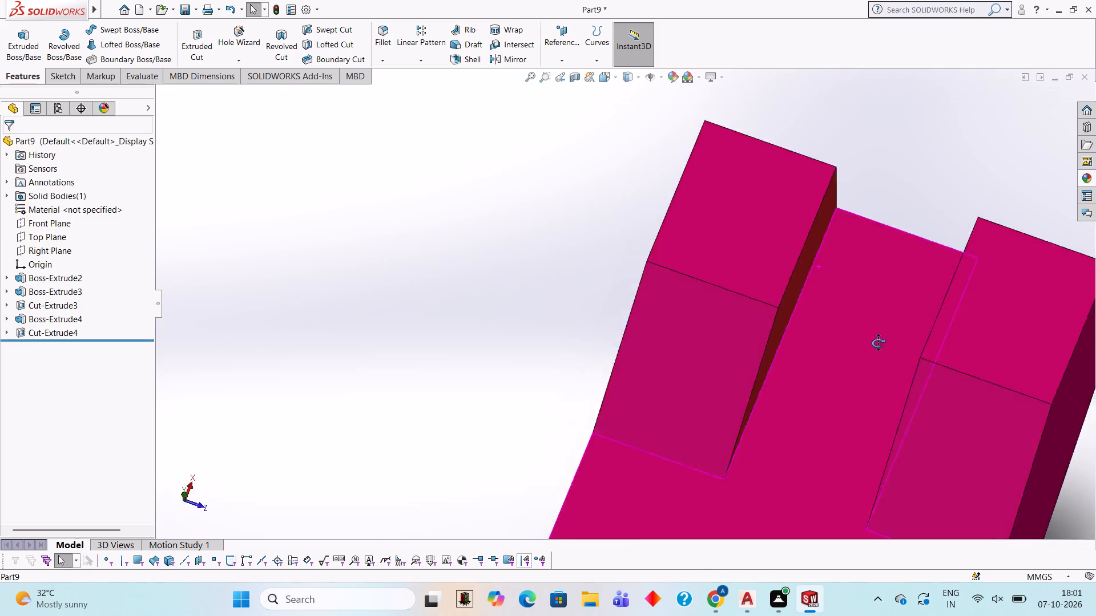
middle_click_drag(878, 343, 819, 256)
scroll(943, 282, "up", 1)
scroll(819, 256, "up", 2)
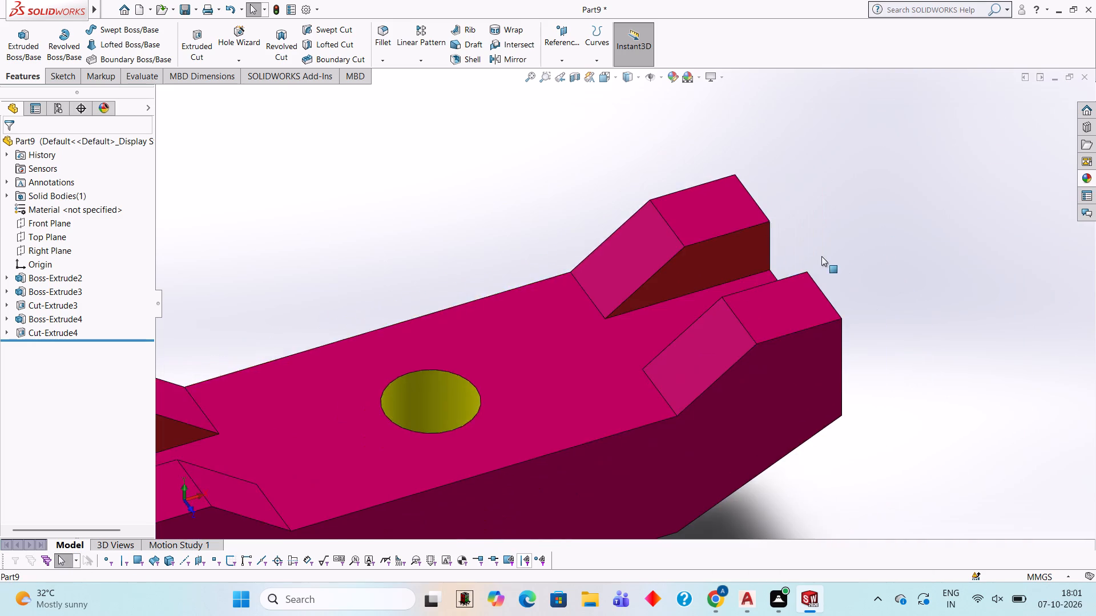
scroll(821, 256, "up", 2)
scroll(294, 381, "down", 1)
scroll(290, 381, "up", 2)
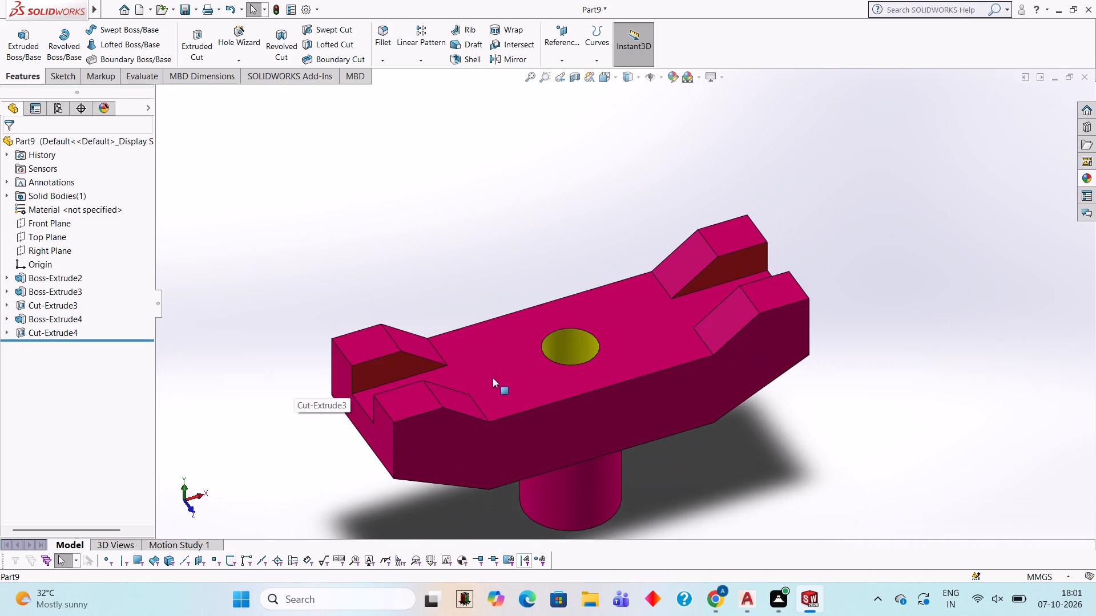
scroll(649, 332, "down", 1)
middle_click(602, 352)
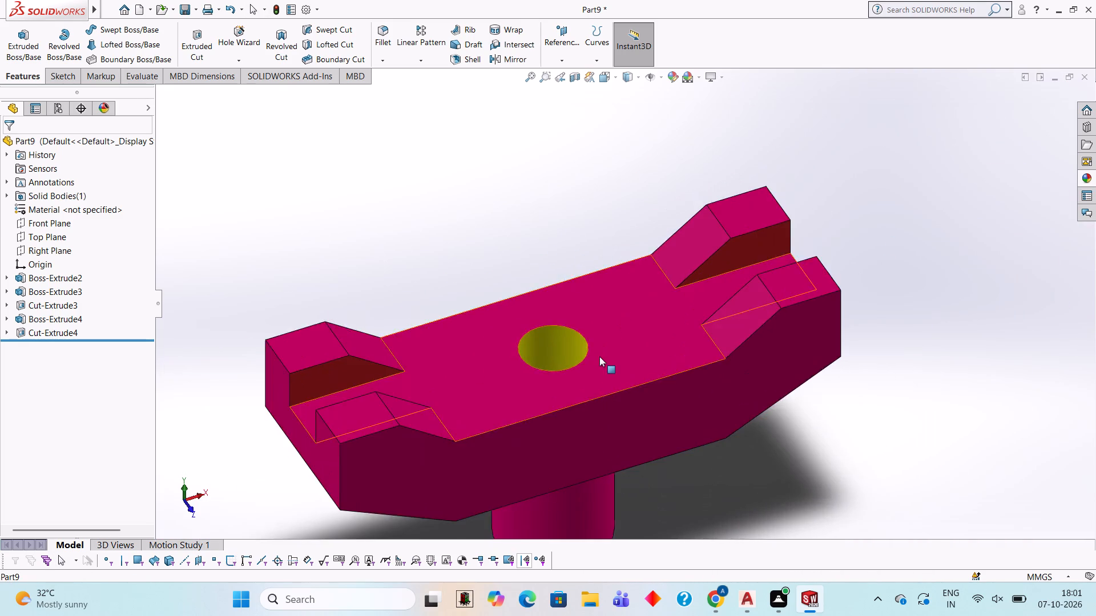
scroll(599, 356, "up", 3)
scroll(546, 418, "down", 2)
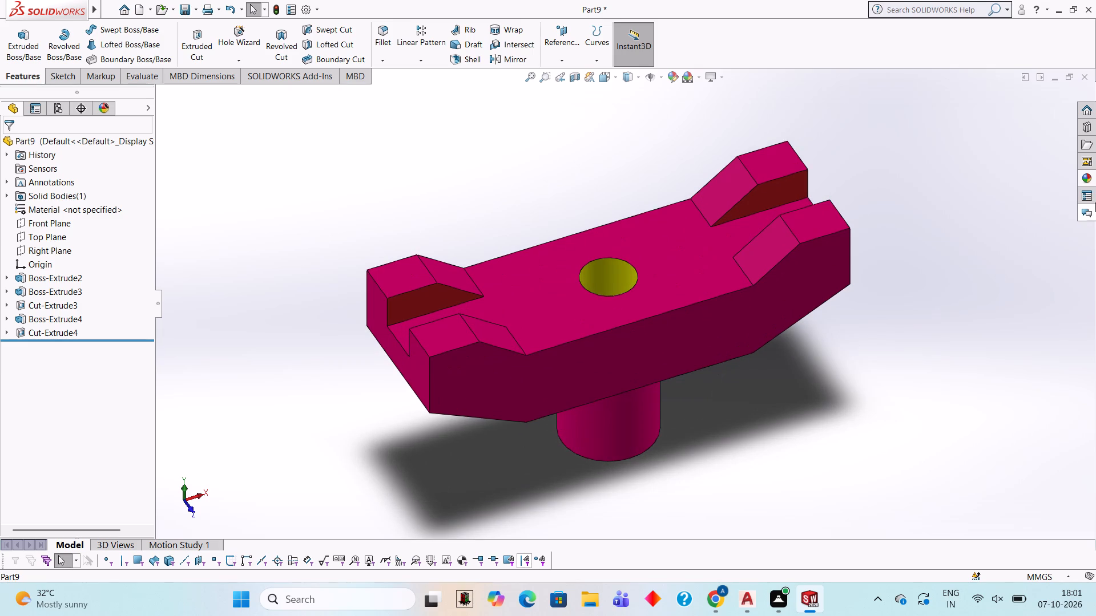
Apply the solid Yellow appearance to the lengthwise slot's cut feature to match the hole.
left_click(1089, 175)
scroll(974, 403, "down", 2)
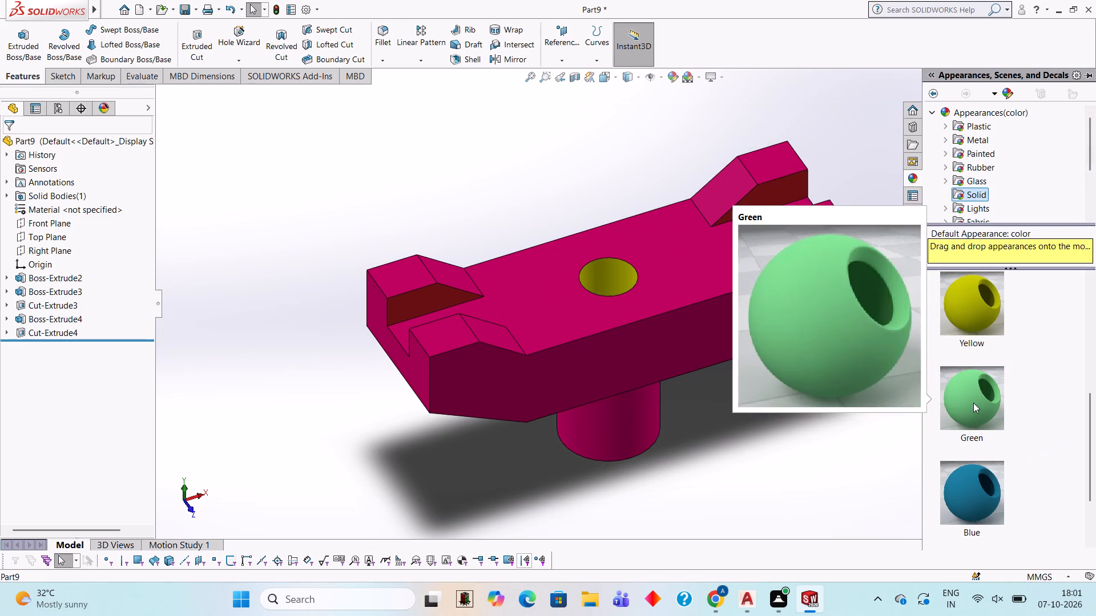
left_click_drag(985, 301, 783, 207)
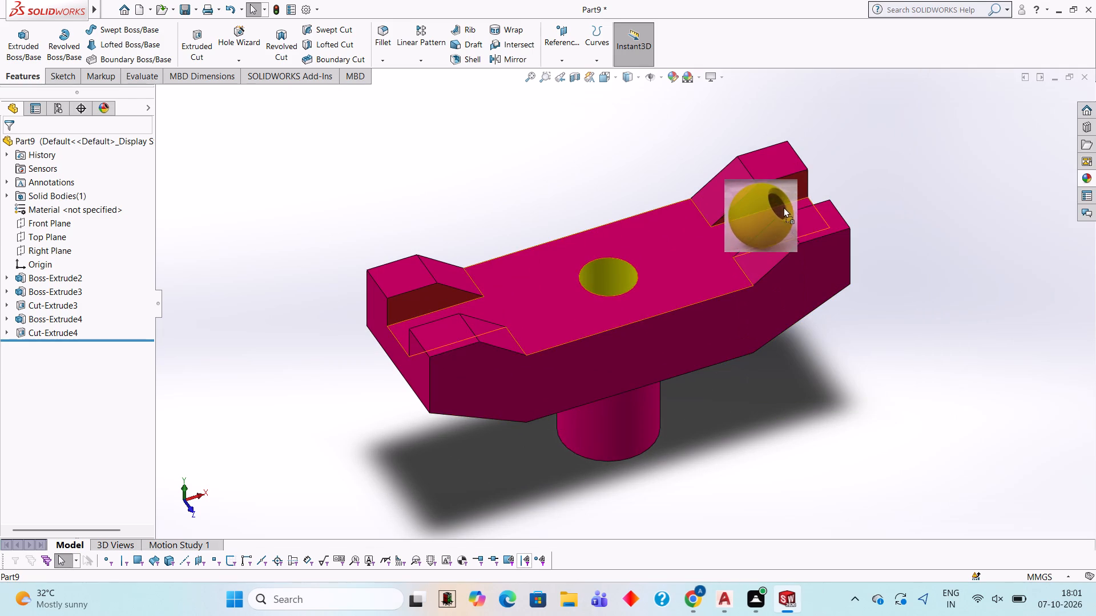
left_click_drag(783, 207, 778, 198)
left_click(778, 198)
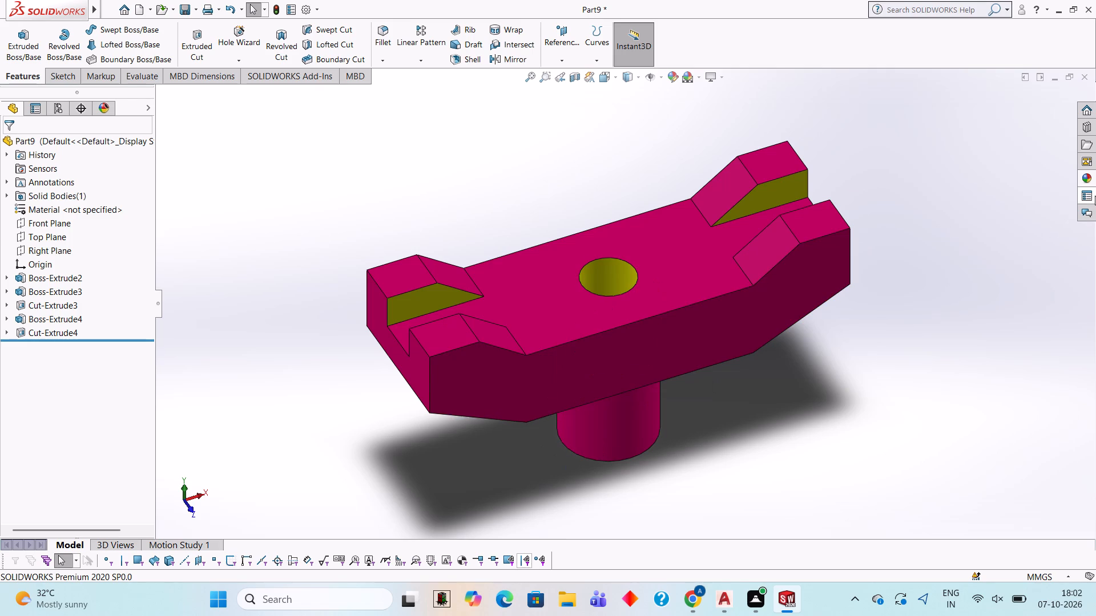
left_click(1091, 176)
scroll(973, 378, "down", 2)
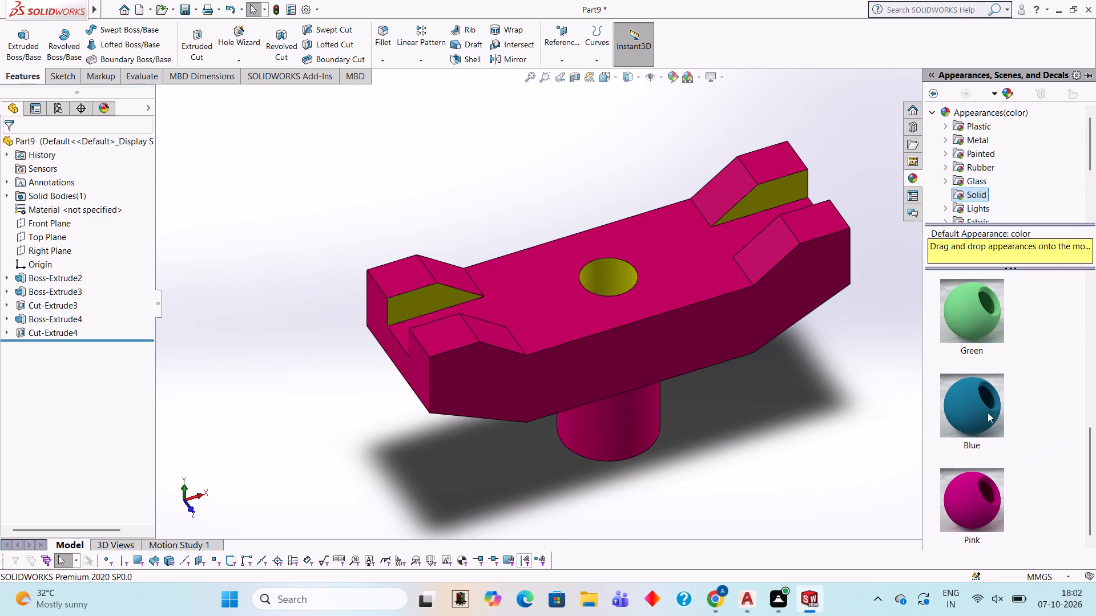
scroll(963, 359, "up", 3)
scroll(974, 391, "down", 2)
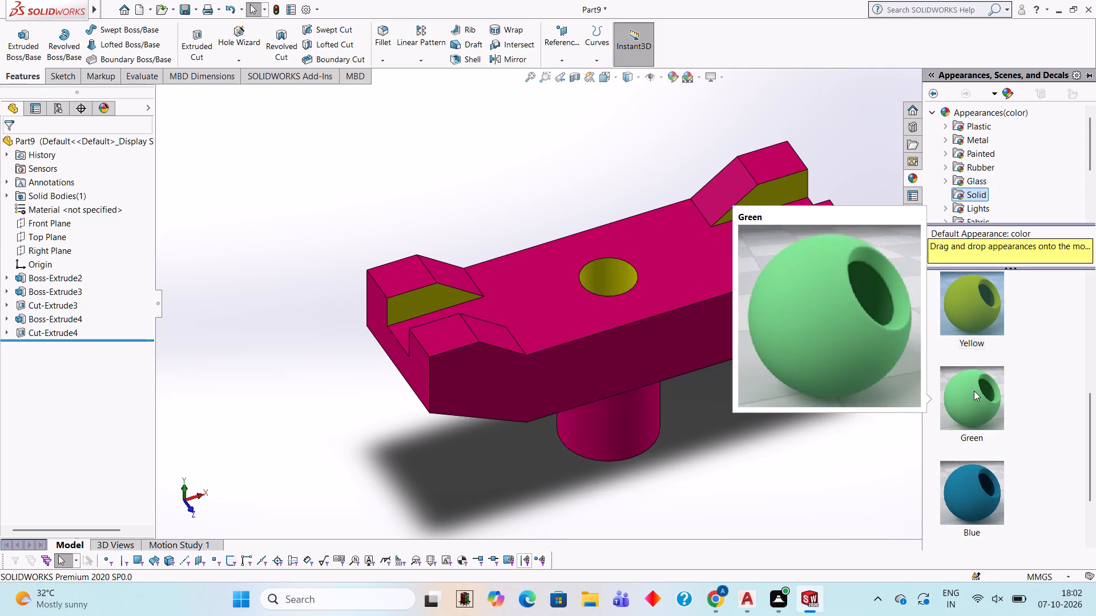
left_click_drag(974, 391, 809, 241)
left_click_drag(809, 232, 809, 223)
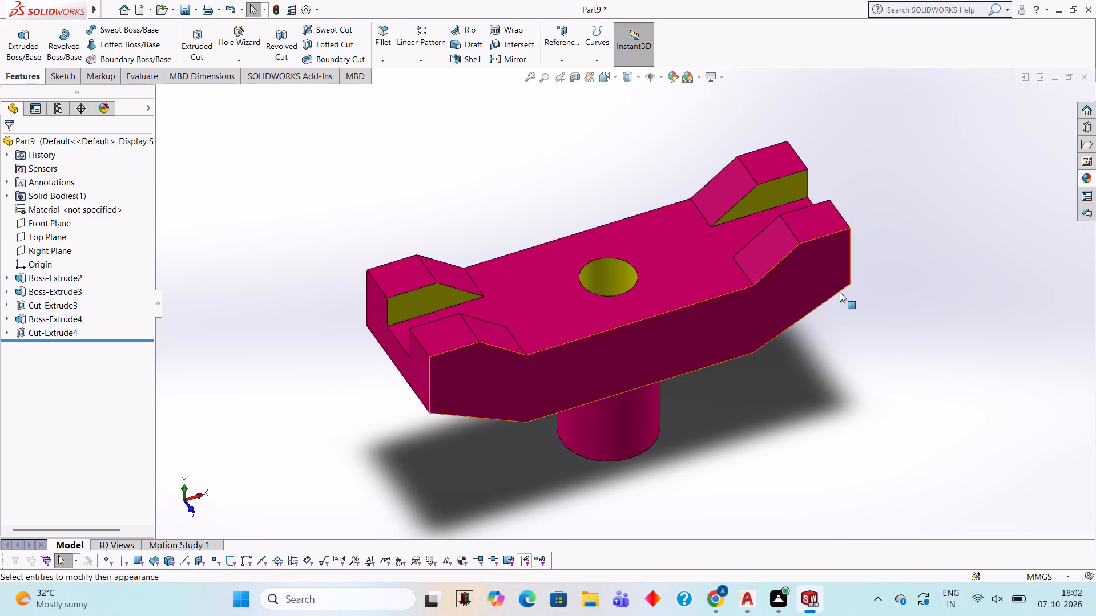
Apply the solid Green appearance to the boss feature that forms the raised sloped ends.
left_click(1089, 176)
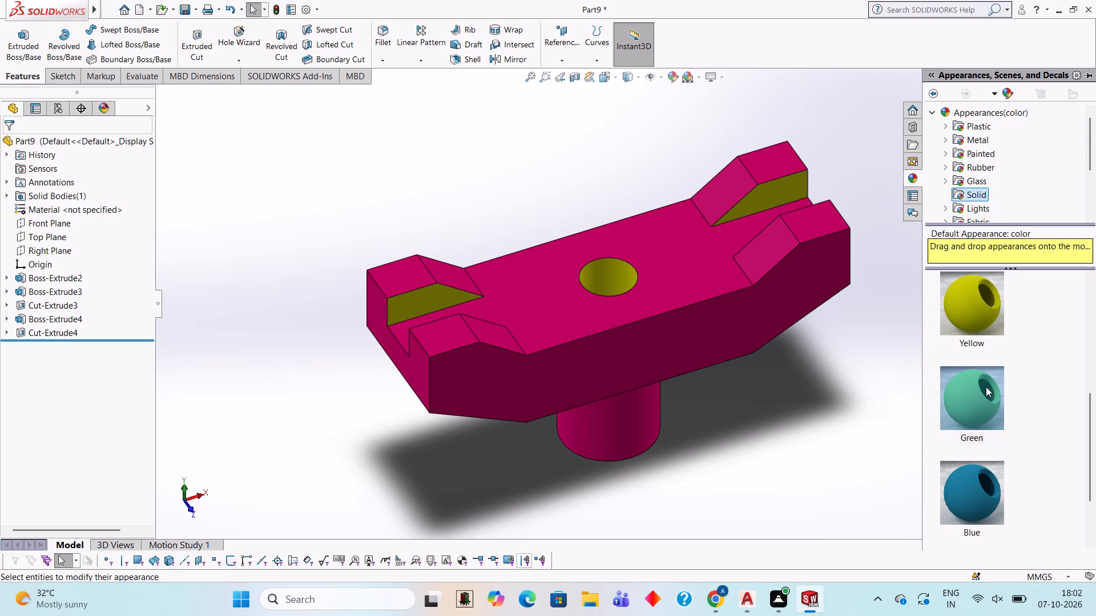
left_click_drag(984, 389, 782, 230)
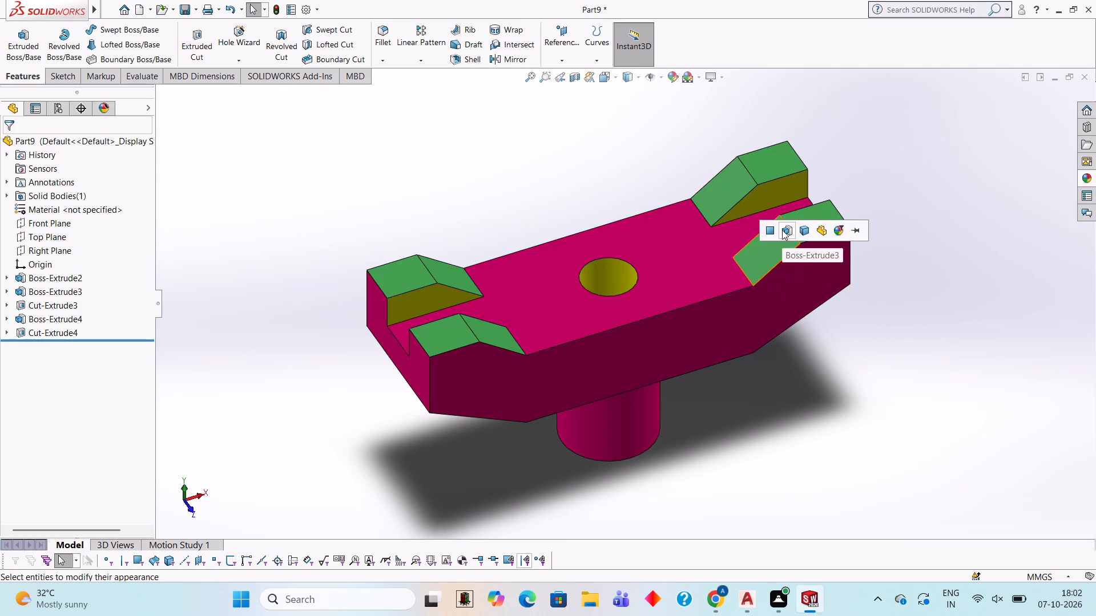
left_click(782, 230)
middle_click_drag(856, 422, 874, 347)
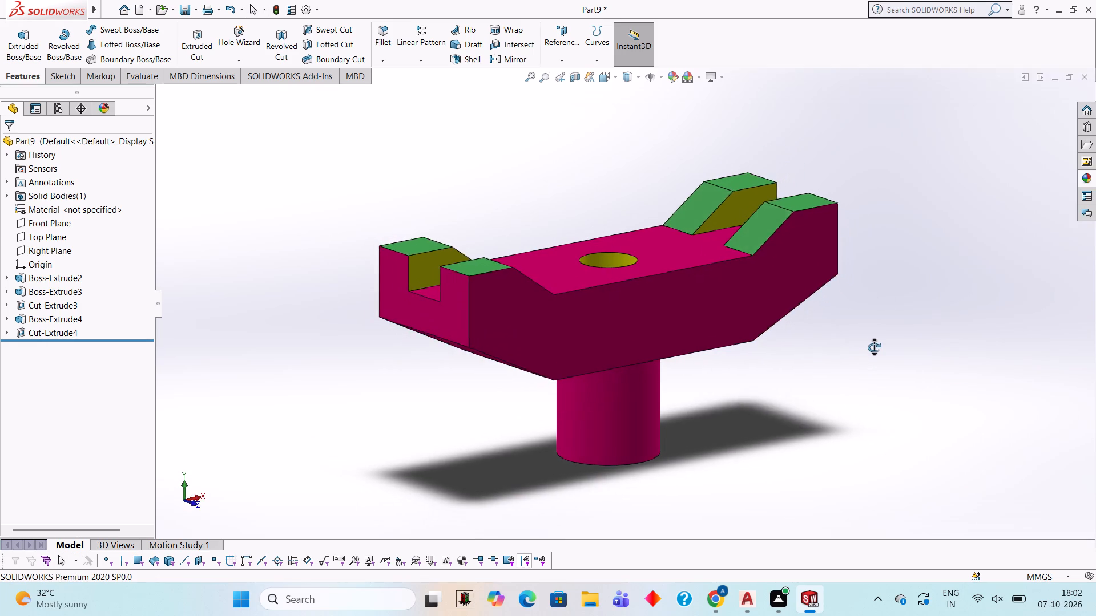
Examine the green raised ends and the yellow slot and hole on the coloured block.
middle_click_drag(874, 347, 864, 356)
middle_click_drag(831, 407, 833, 427)
scroll(833, 427, "up", 1)
scroll(833, 427, "down", 3)
scroll(833, 427, "up", 3)
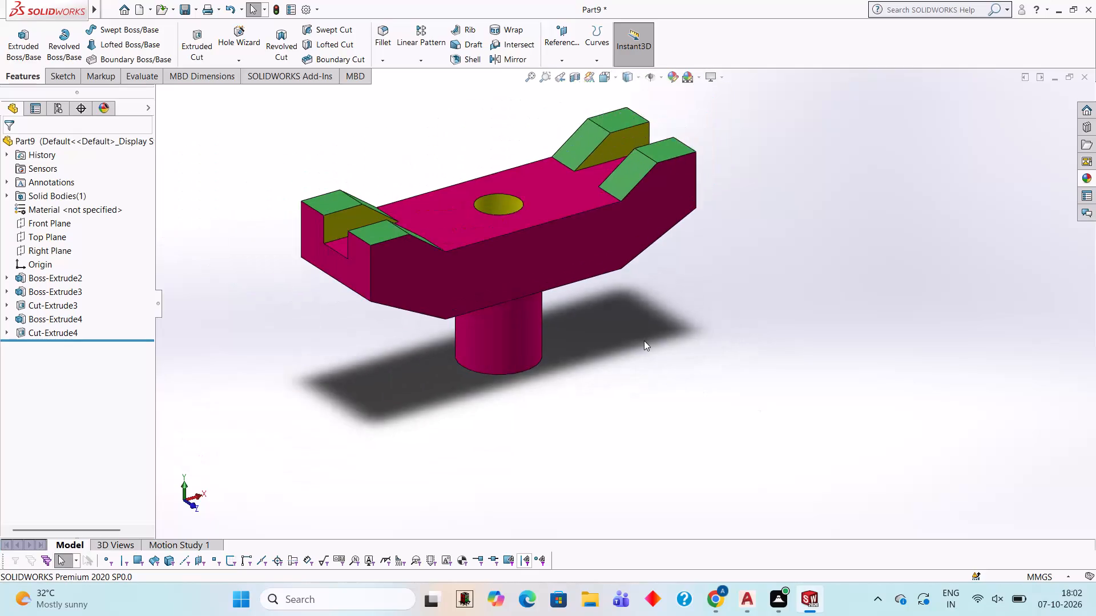
scroll(644, 341, "down", 2)
scroll(614, 319, "up", 2)
scroll(388, 171, "up", 2)
scroll(392, 163, "down", 2)
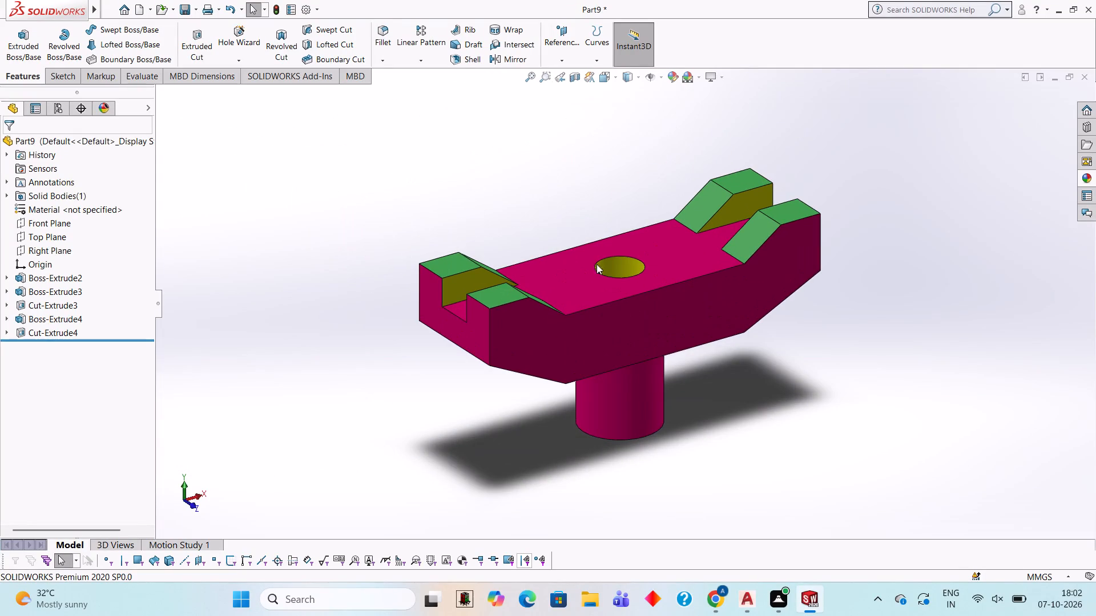
scroll(800, 374, "down", 1)
scroll(800, 374, "up", 1)
left_click(555, 156)
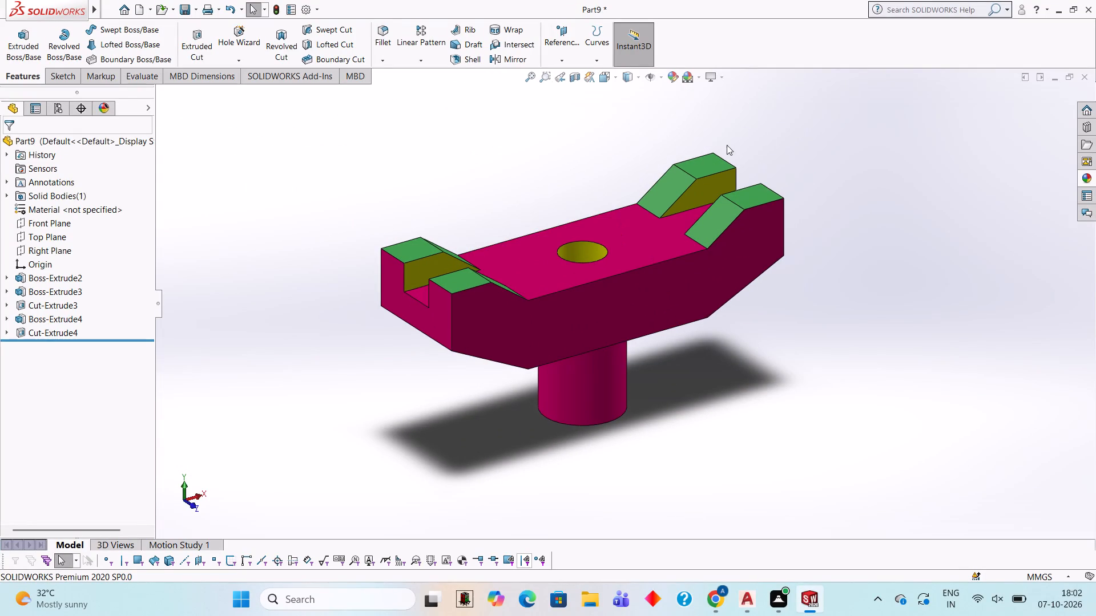
left_click(765, 140)
left_click_drag(819, 294, 820, 299)
left_click_drag(796, 359, 787, 359)
left_click(708, 363)
Apply the solid Blue appearance to the boss feature of the cylinder under the block.
middle_click_drag(764, 403, 755, 302)
middle_click_drag(735, 388, 722, 324)
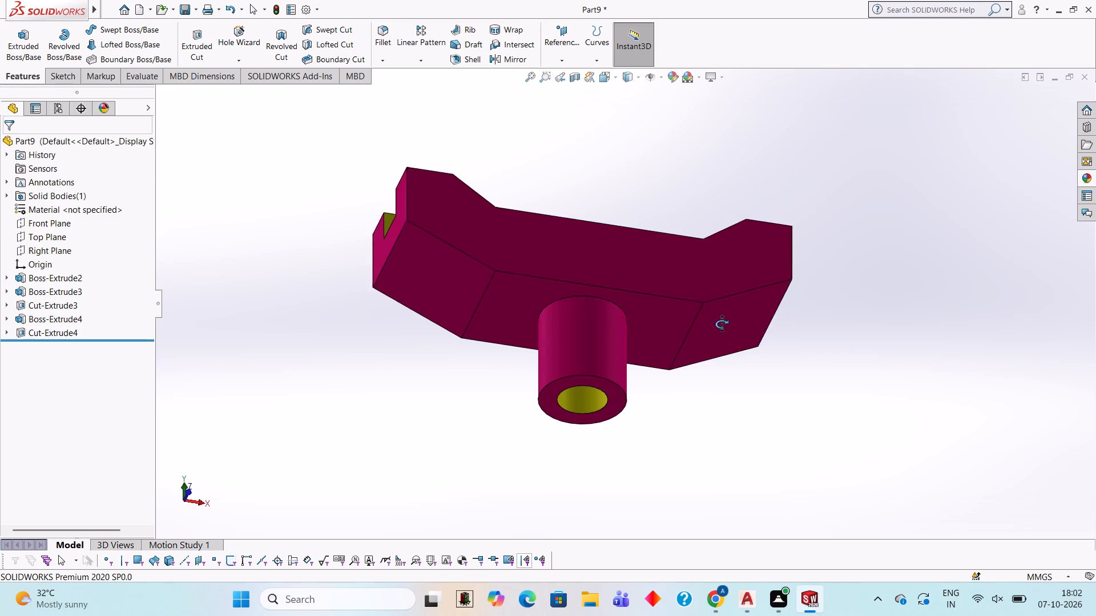
middle_click_drag(722, 324, 733, 358)
left_click(1083, 174)
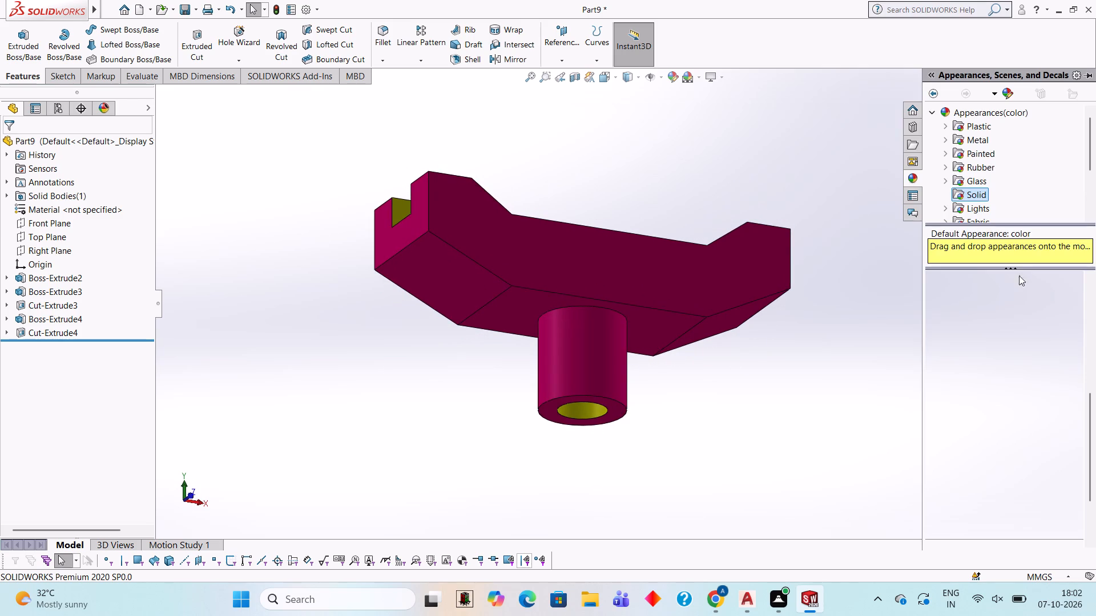
scroll(982, 406, "down", 3)
scroll(985, 406, "up", 2)
scroll(985, 406, "down", 4)
left_click_drag(985, 406, 773, 436)
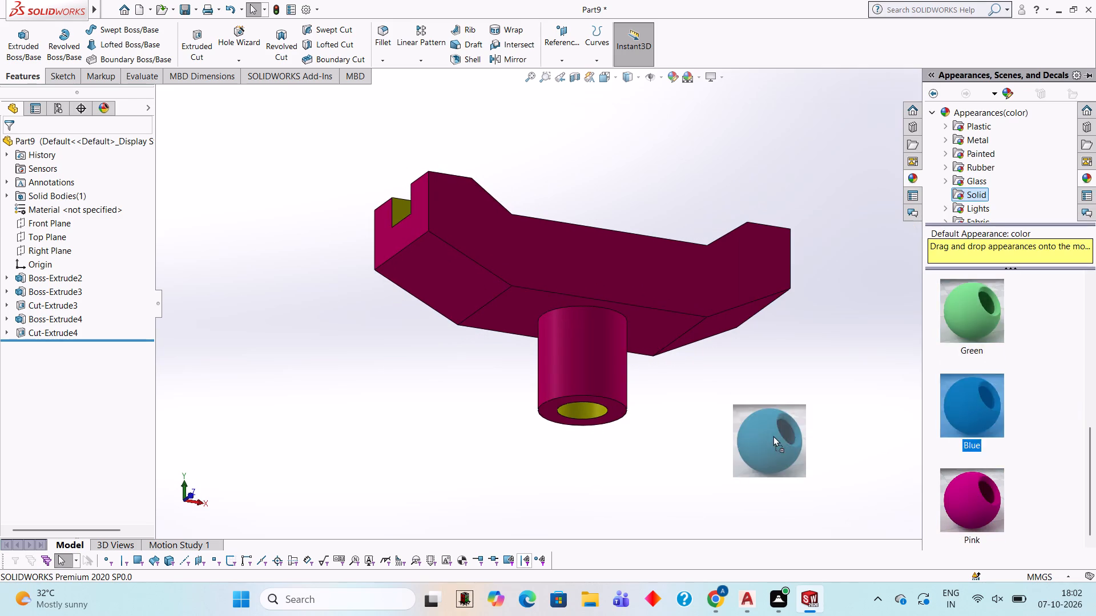
left_click_drag(773, 436, 609, 354)
left_click(609, 354)
Examine the finished colours on the block, raised ends, cuts and bottom cylindrical boss.
scroll(609, 354, "up", 2)
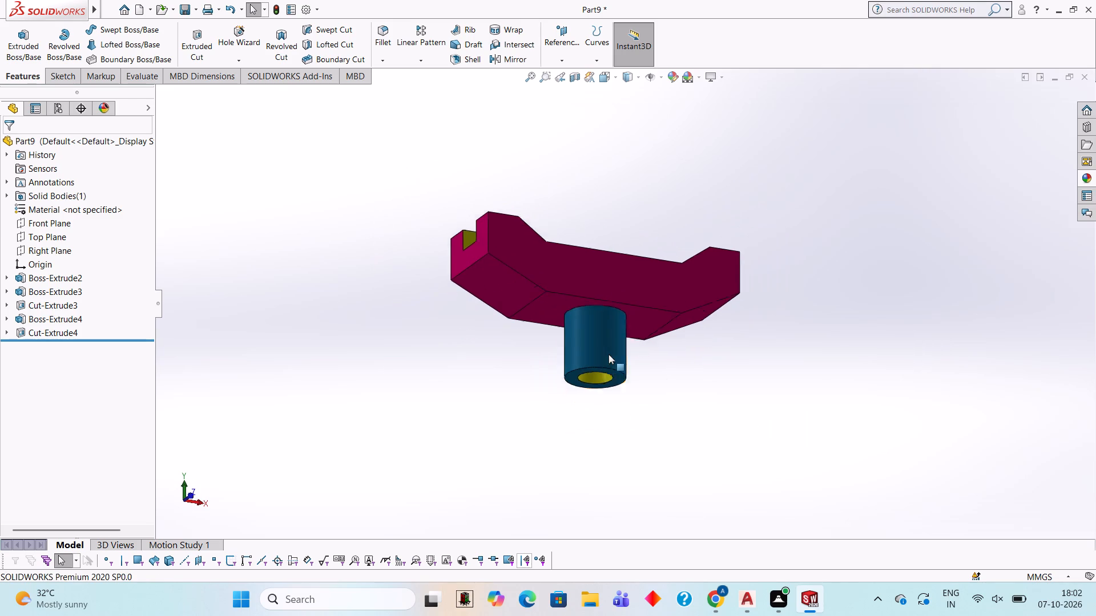
scroll(609, 354, "up", 1)
middle_click_drag(768, 355, 787, 459)
middle_click_drag(743, 332, 740, 367)
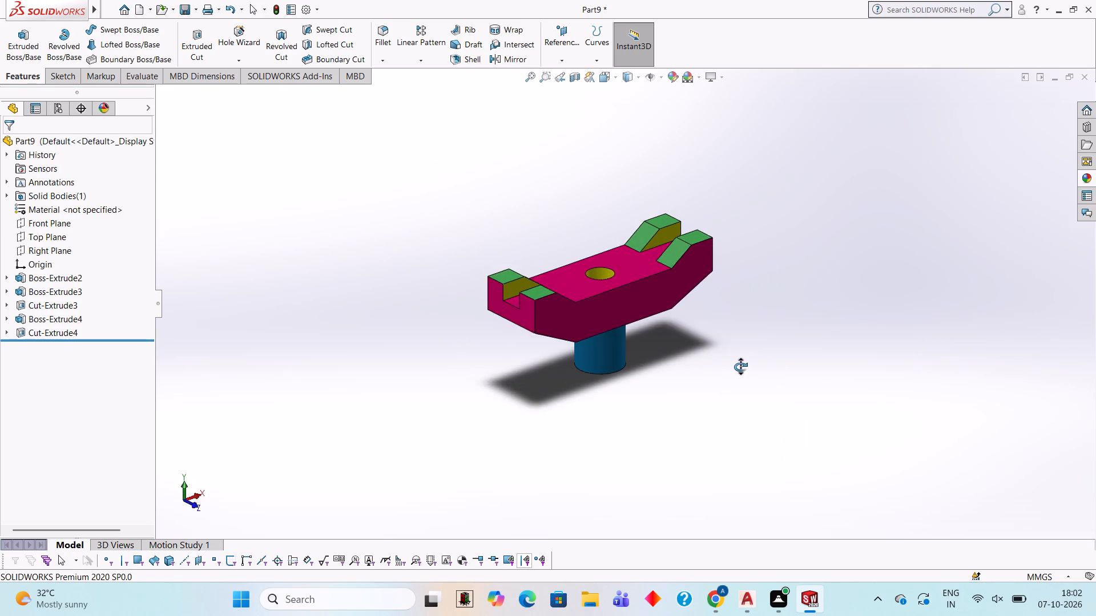
middle_click_drag(740, 367, 734, 342)
scroll(737, 342, "up", 2)
scroll(737, 342, "down", 1)
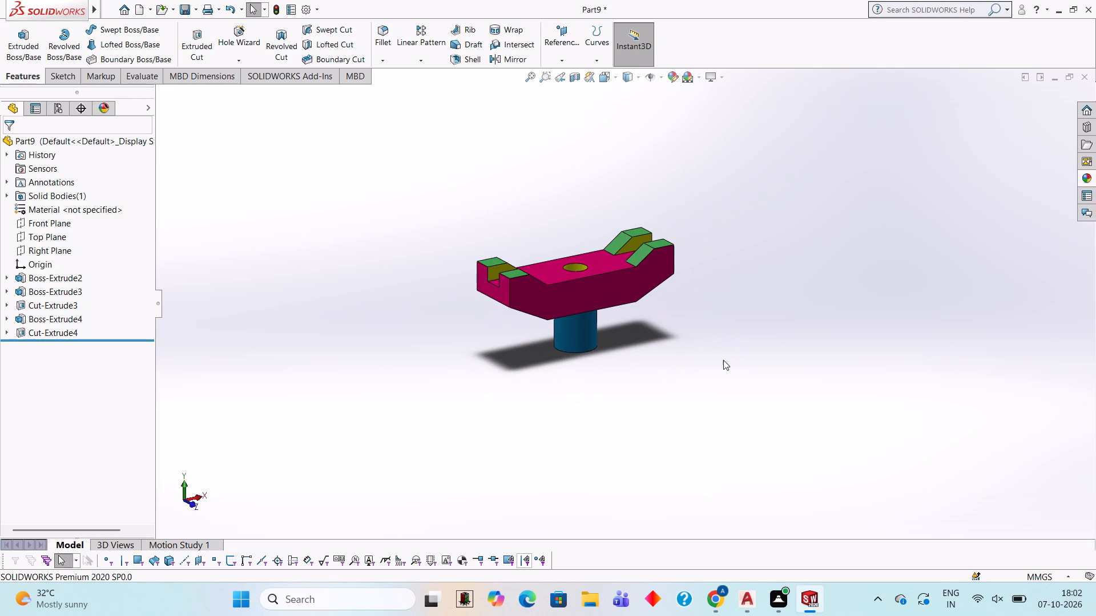
scroll(513, 261, "down", 3)
scroll(594, 234, "down", 1)
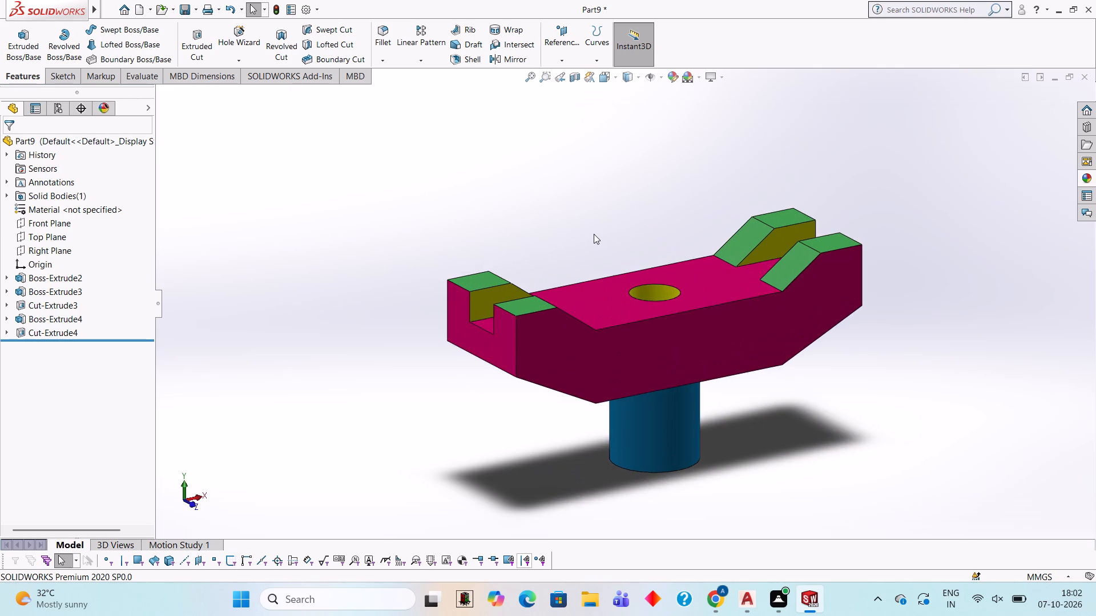
scroll(594, 234, "up", 1)
scroll(756, 411, "down", 1)
scroll(755, 411, "up", 2)
scroll(519, 245, "down", 1)
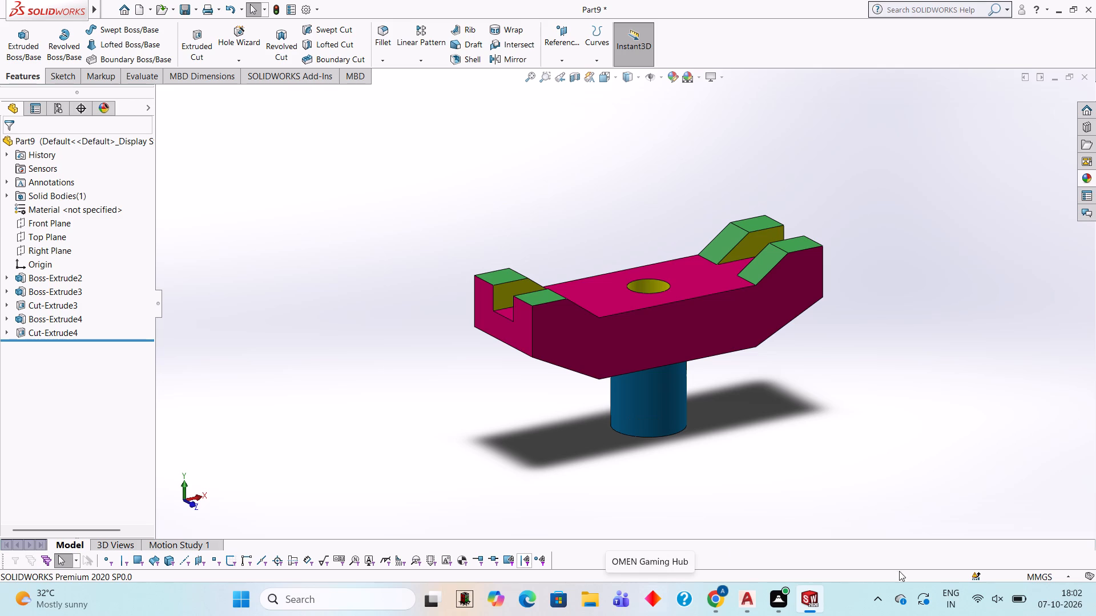
scroll(925, 437, "down", 1)
scroll(925, 437, "up", 2)
scroll(551, 291, "down", 2)
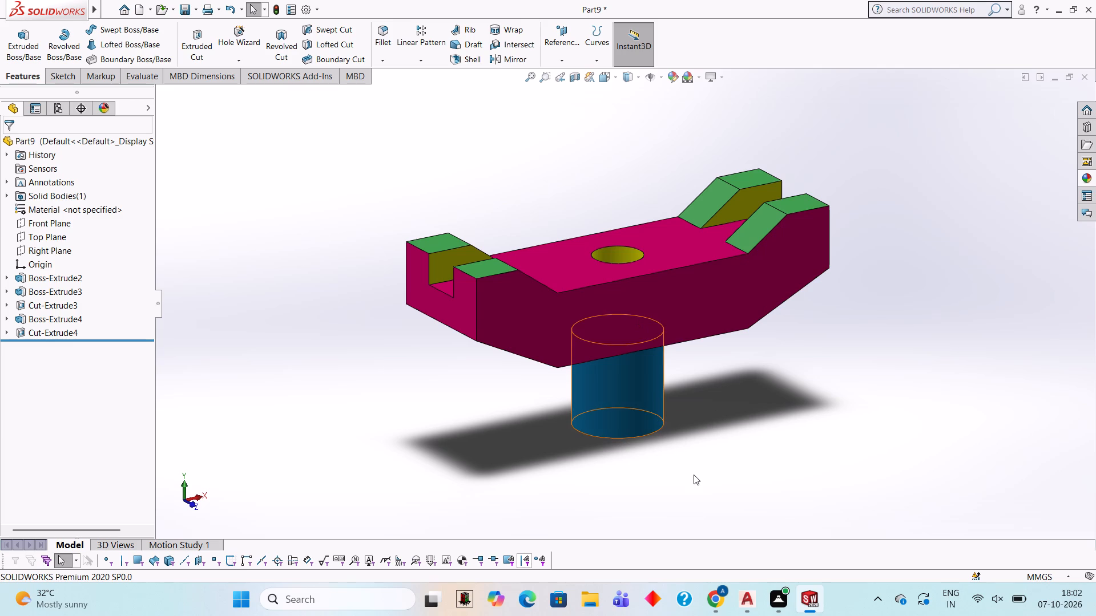
scroll(634, 364, "down", 1)
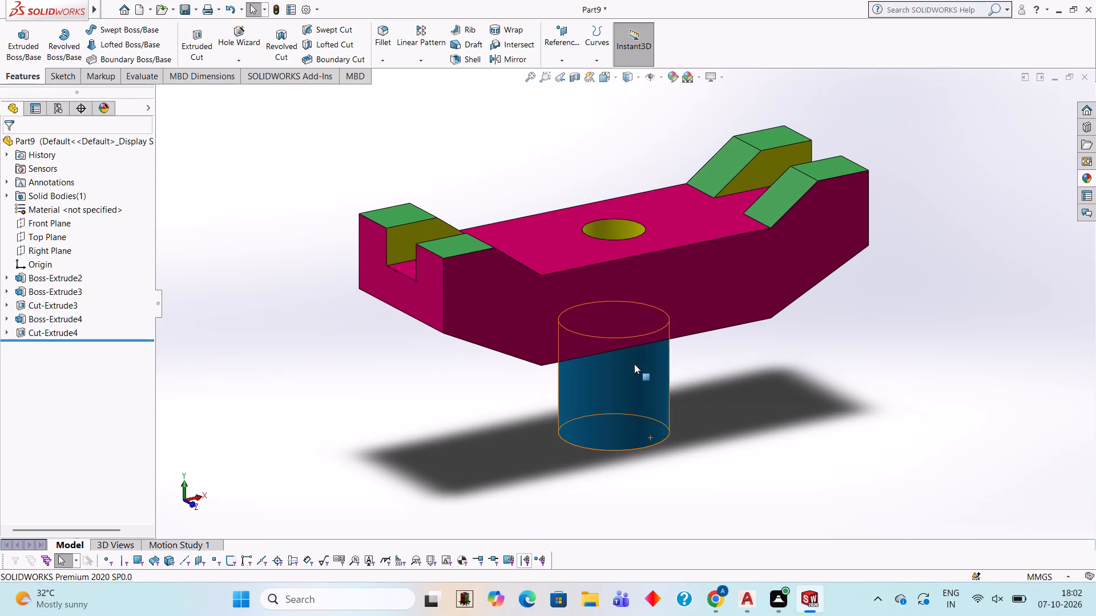
scroll(634, 364, "up", 1)
scroll(634, 364, "down", 1)
scroll(555, 166, "down", 1)
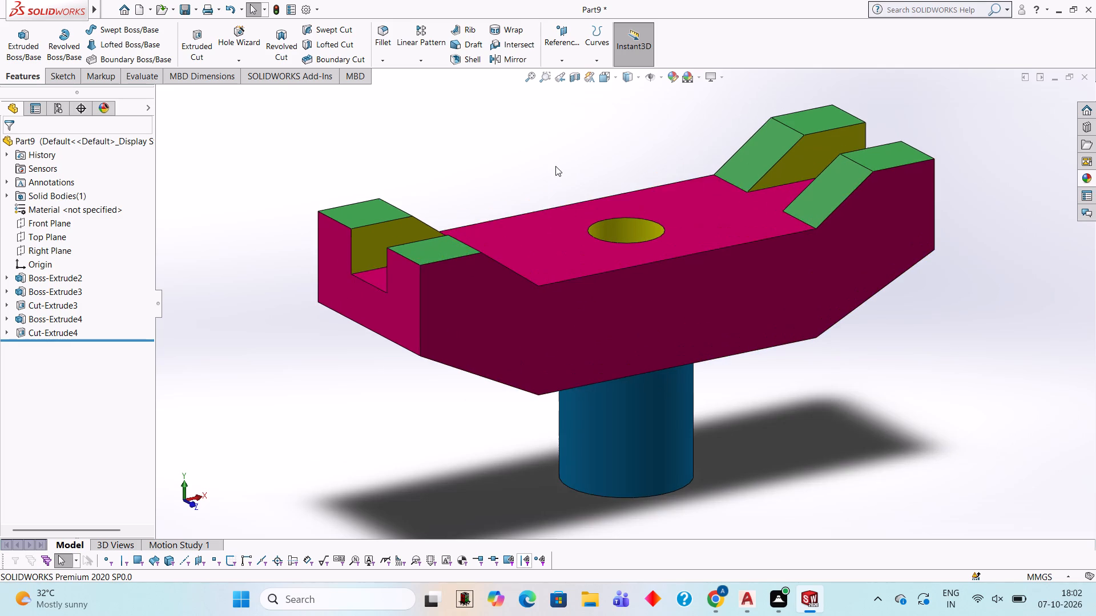
scroll(555, 166, "up", 1)
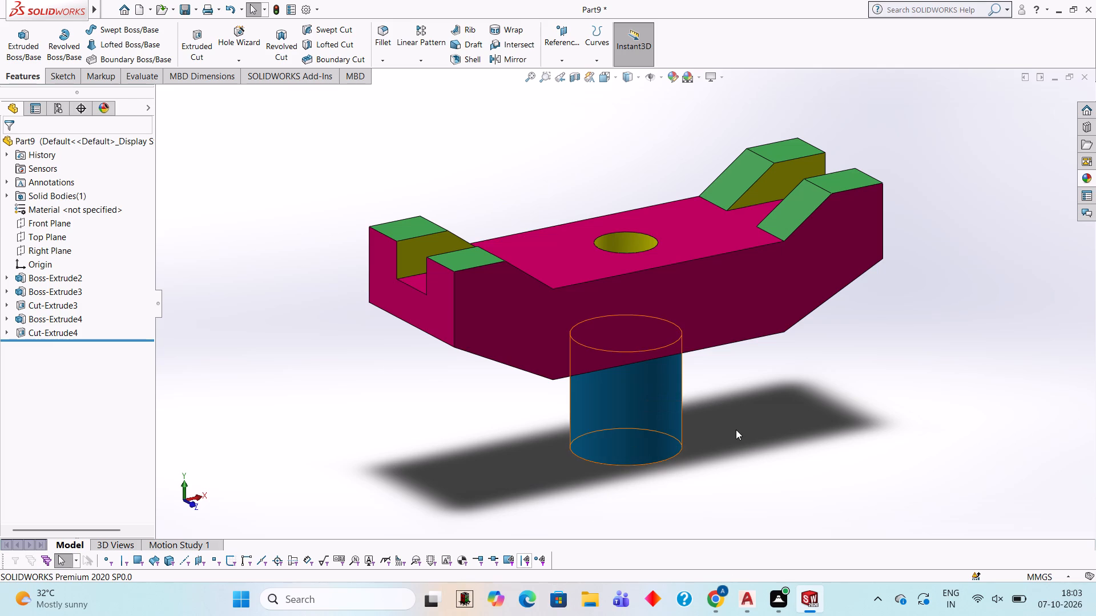
Save the part in the Documents folder as a SOLIDWORKS part named guide block.
key("ctrl+s")
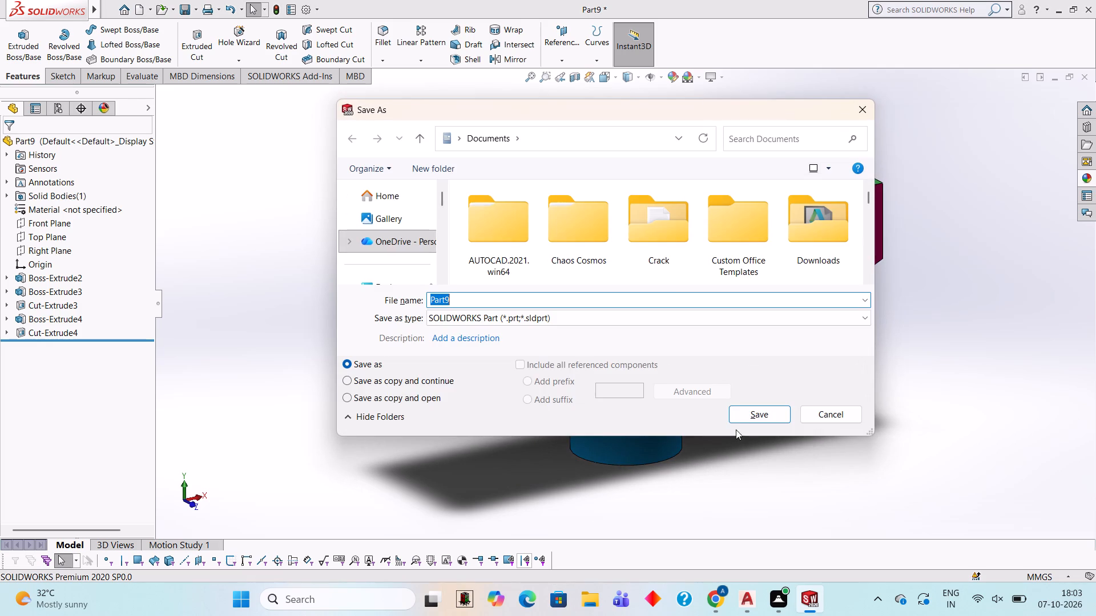
type("gu")
type("ide")
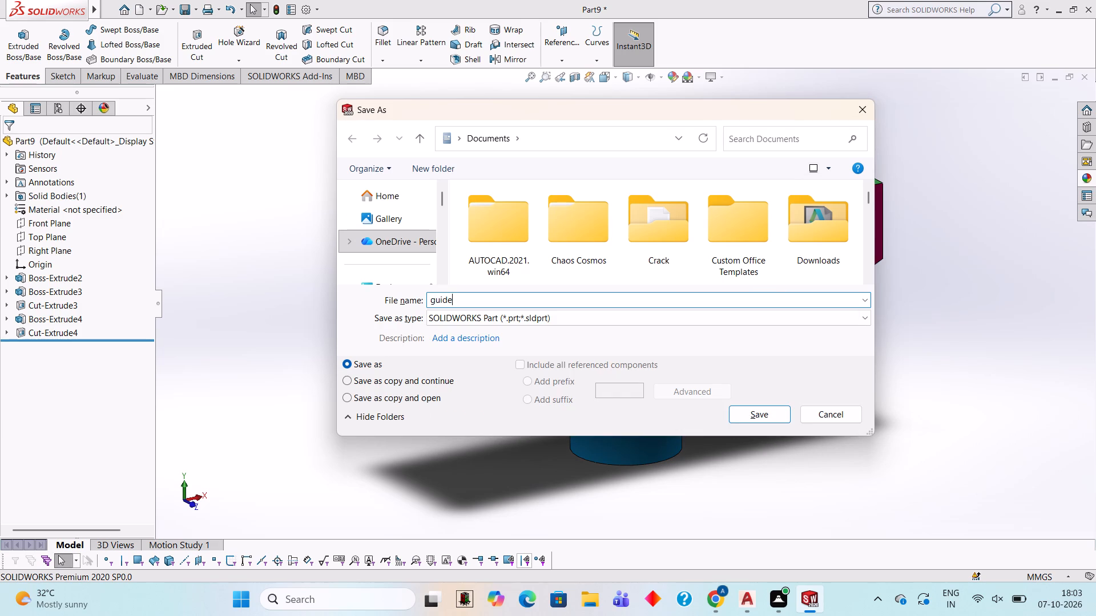
key("space")
type("block")
key("space")
left_click(775, 416)
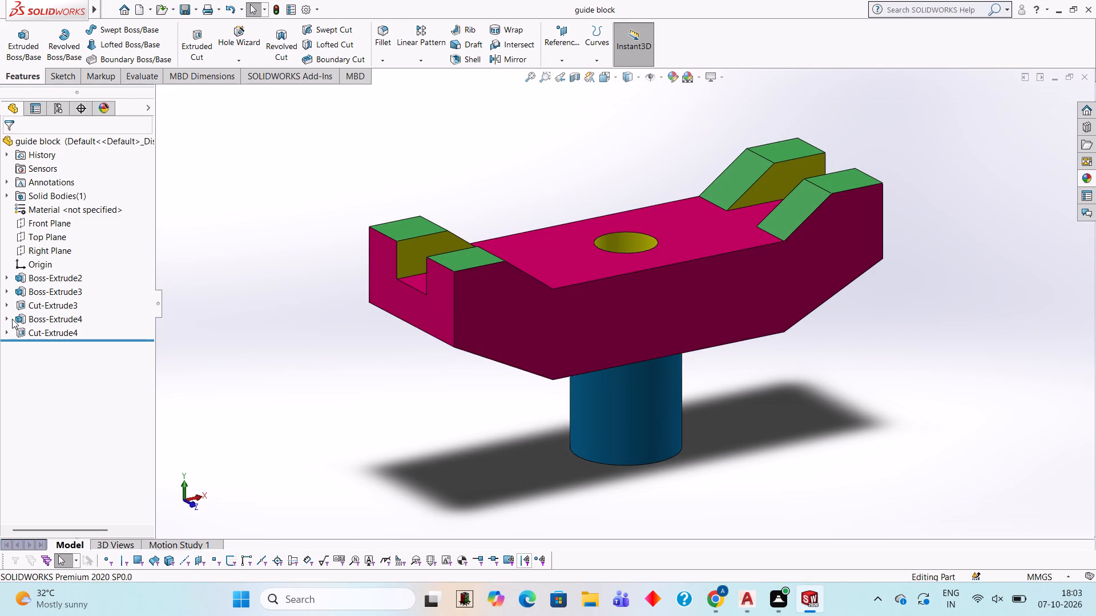
Save a PDF version of the part in the Documents folder under the name guide block.
left_click(196, 12)
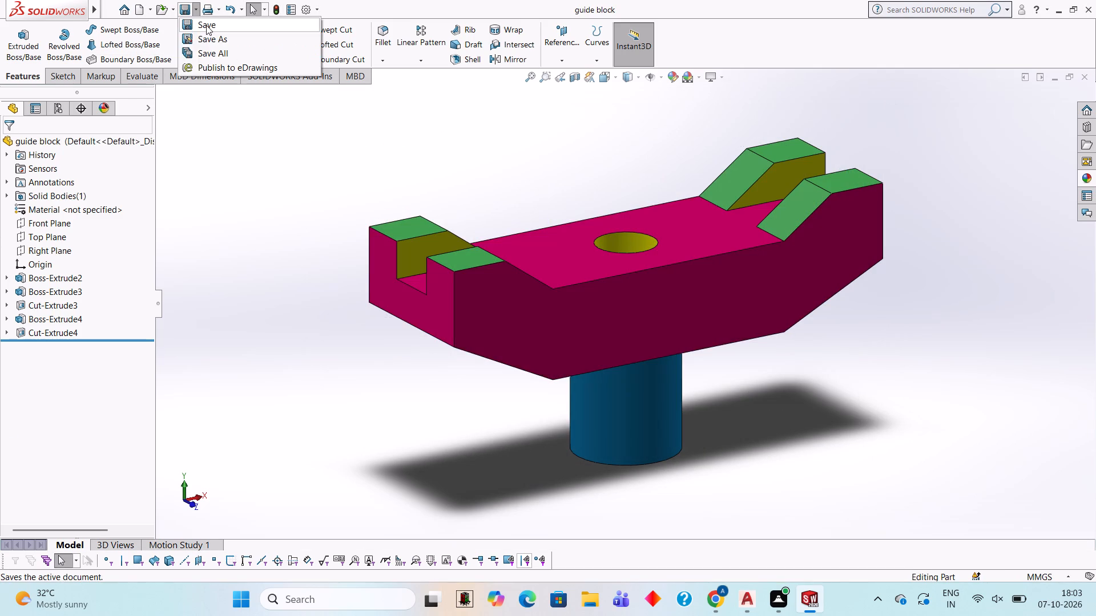
left_click(217, 36)
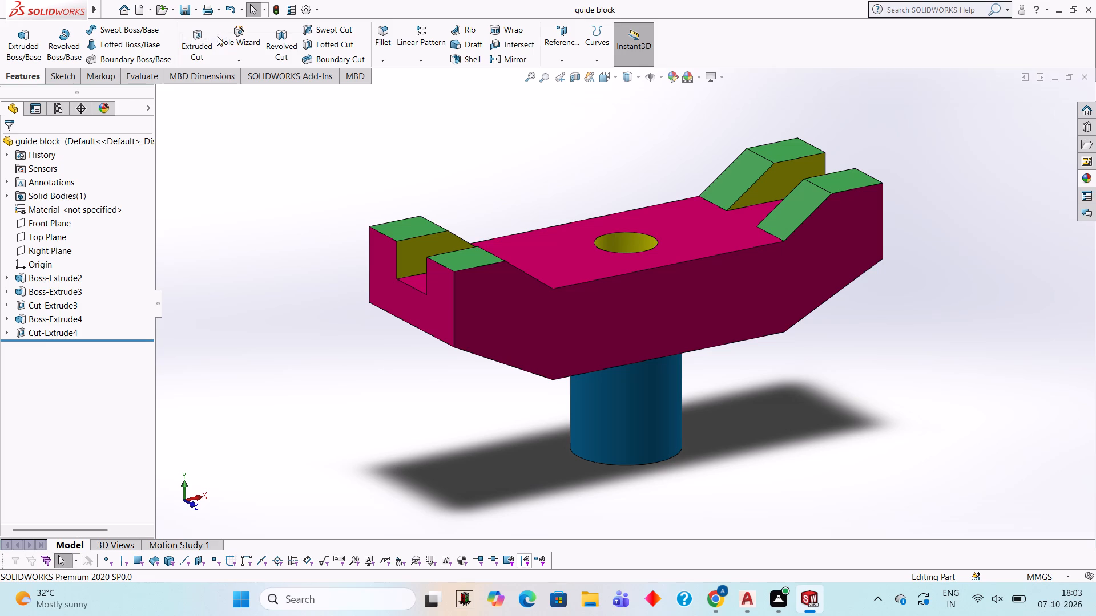
left_click(565, 316)
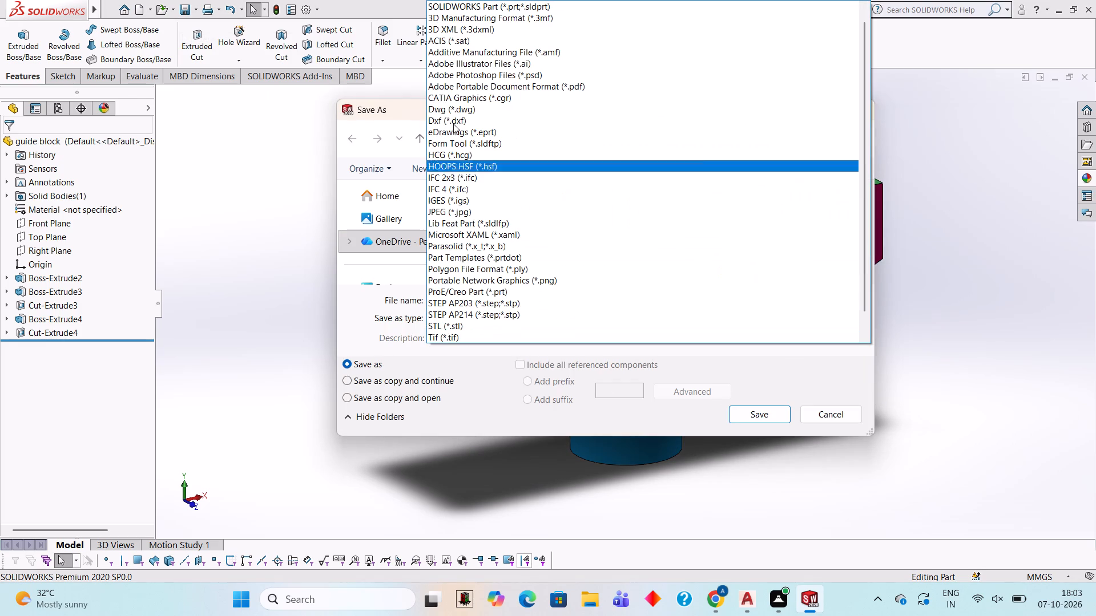
left_click(493, 84)
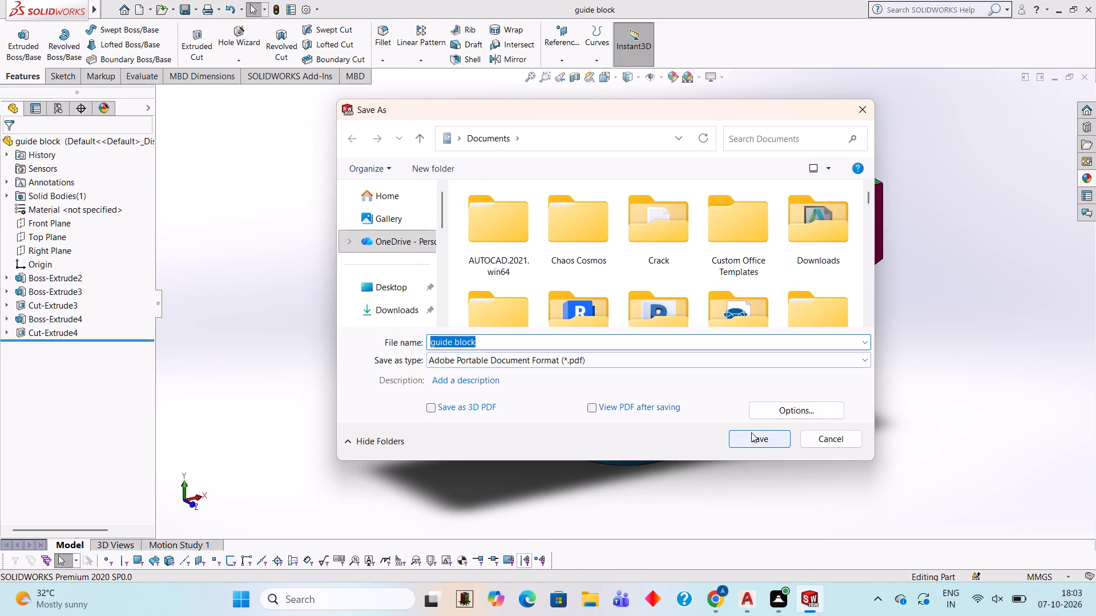
left_click(753, 434)
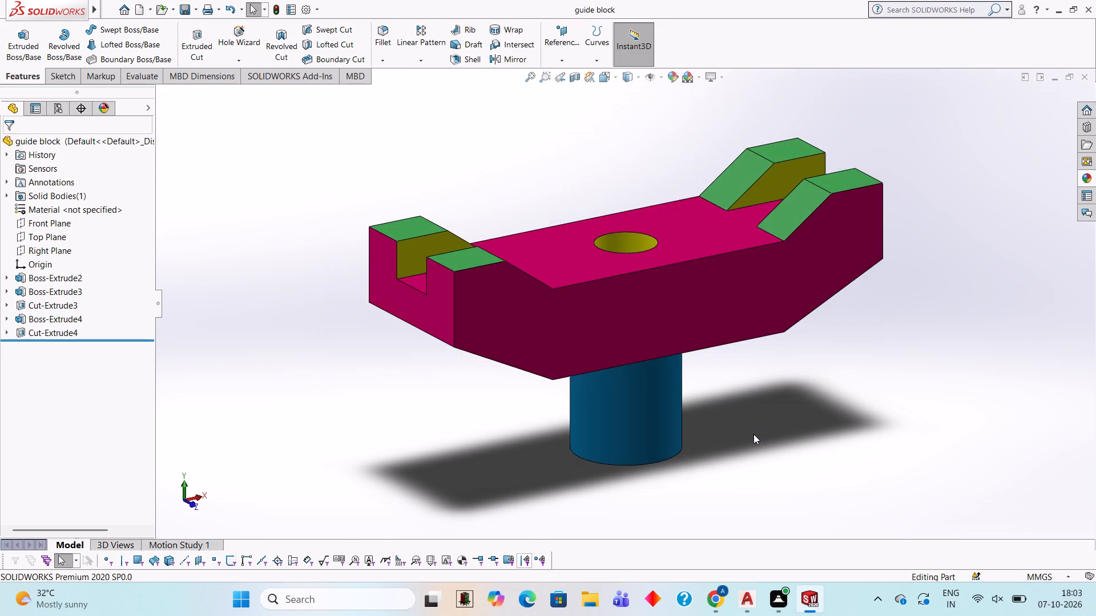